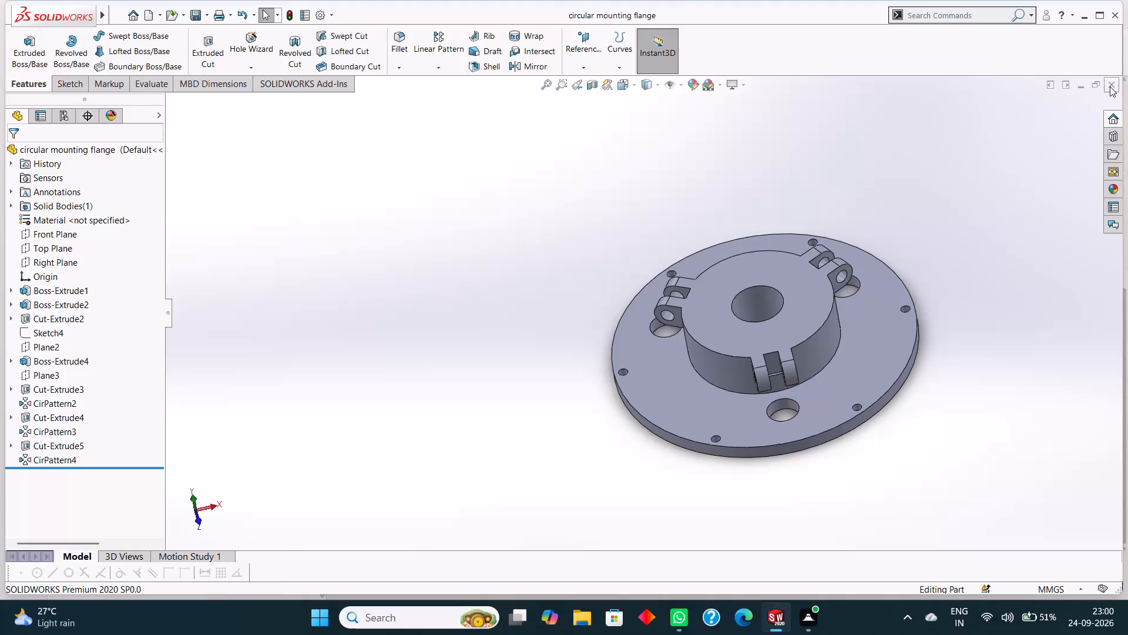
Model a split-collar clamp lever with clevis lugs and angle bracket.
Close the circular mounting flange part document.
{"action": "left_click", "coordinate": [1110, 86]}
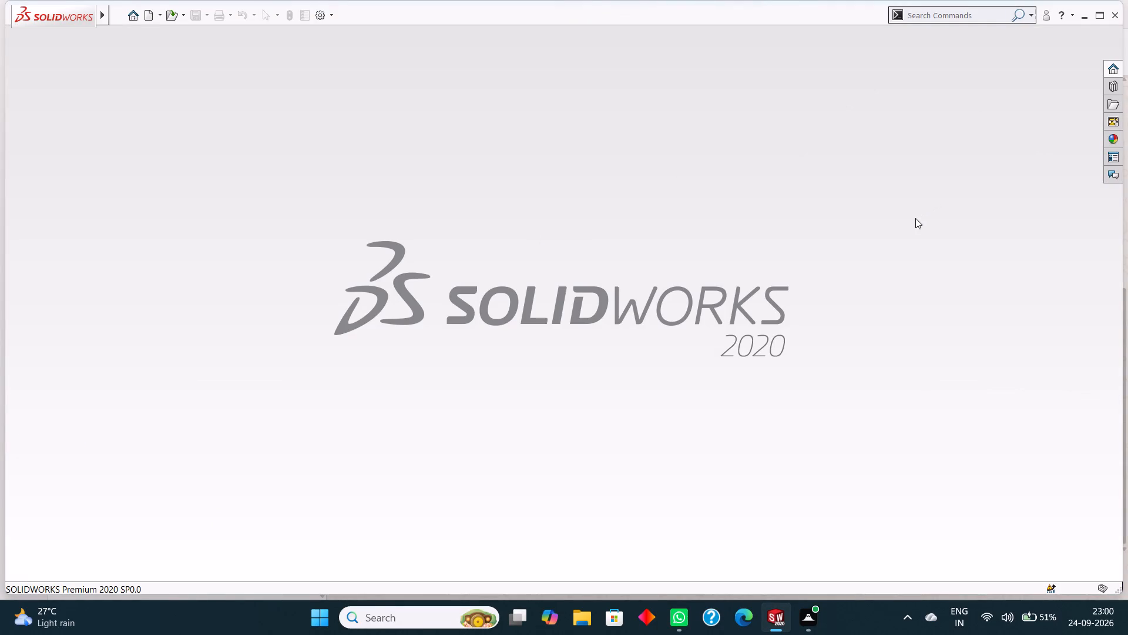
Create a new part document.
{"action": "left_click", "coordinate": [157, 15]}
{"action": "left_click", "coordinate": [165, 28]}
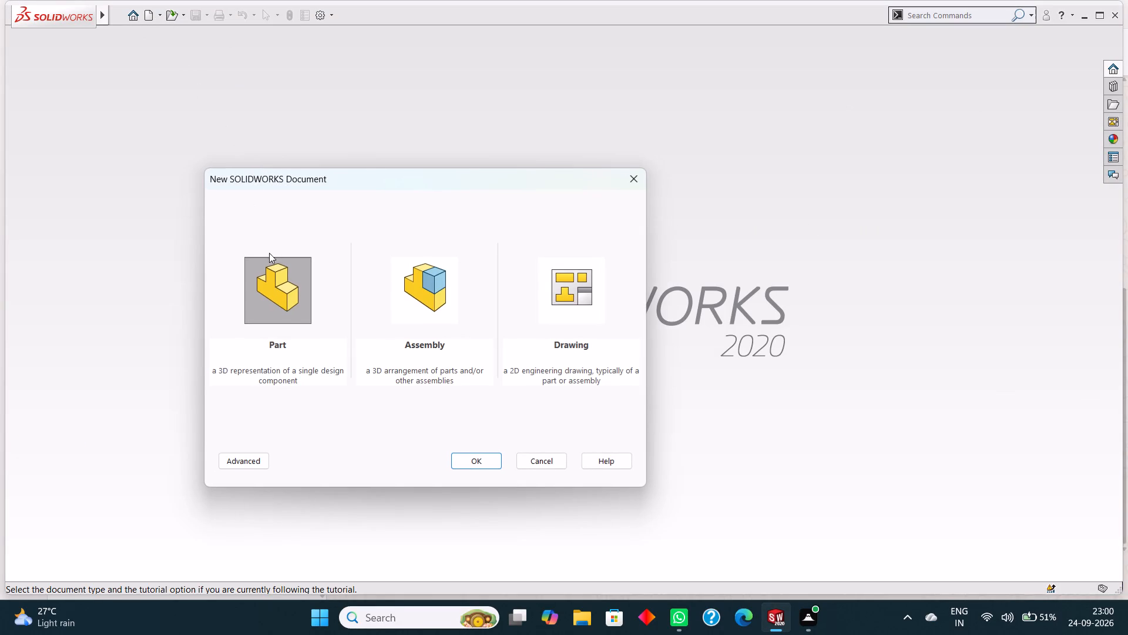
{"action": "left_click", "coordinate": [275, 283]}
{"action": "left_click", "coordinate": [478, 464]}
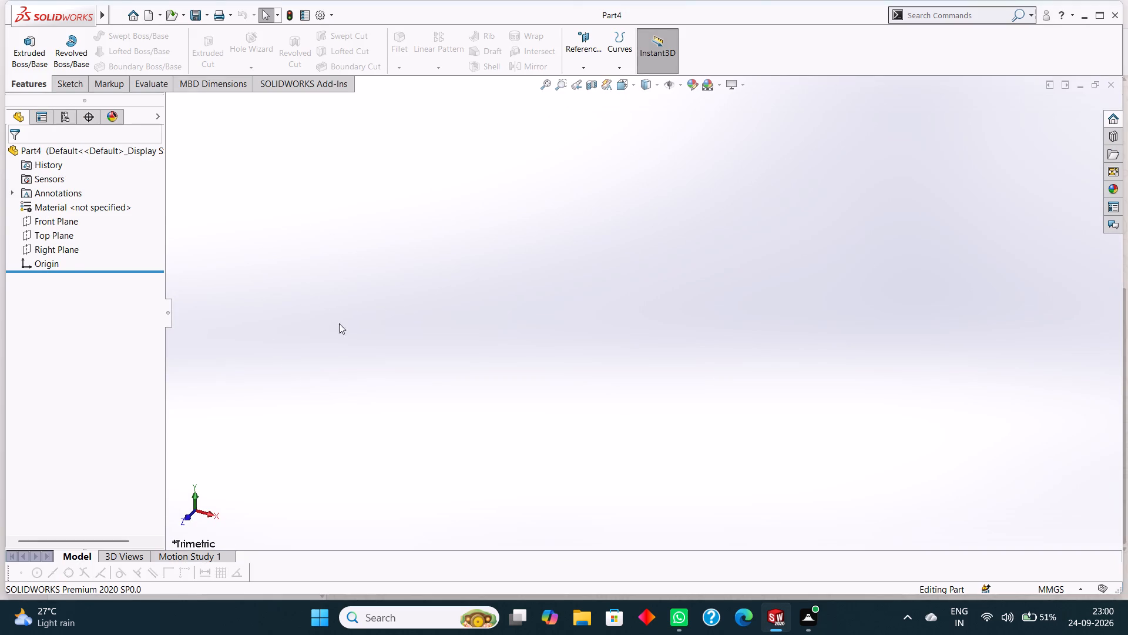
Sketch two concentric circles centred on the origin of the Front Plane, with radii of 23 mm and 31 mm.
{"action": "left_click", "coordinate": [58, 222]}
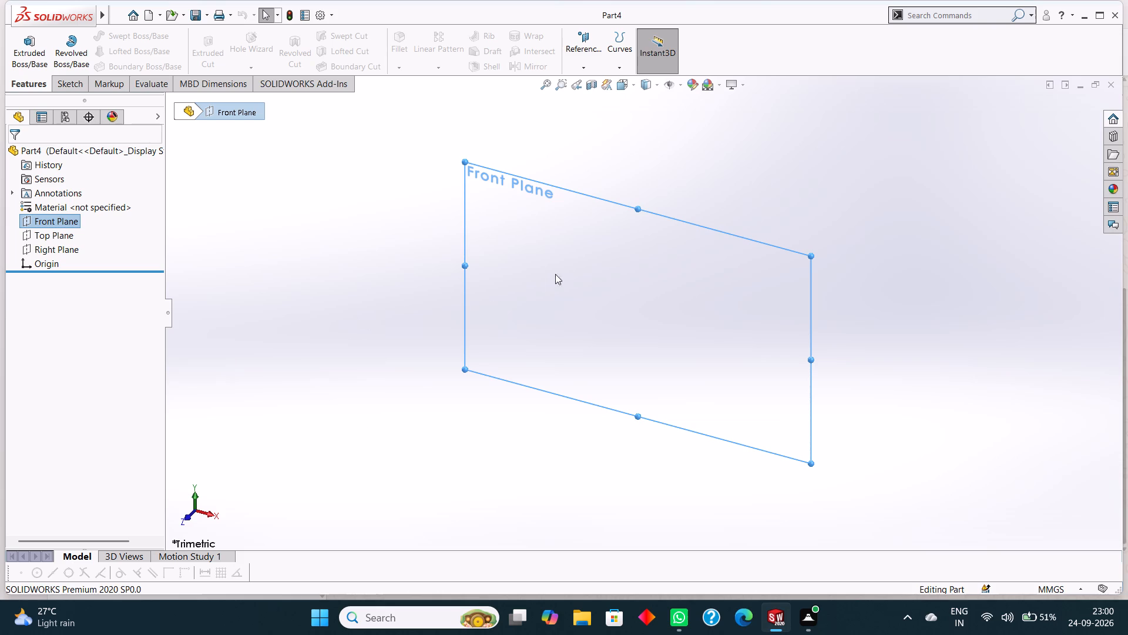
{"action": "left_click", "coordinate": [68, 86]}
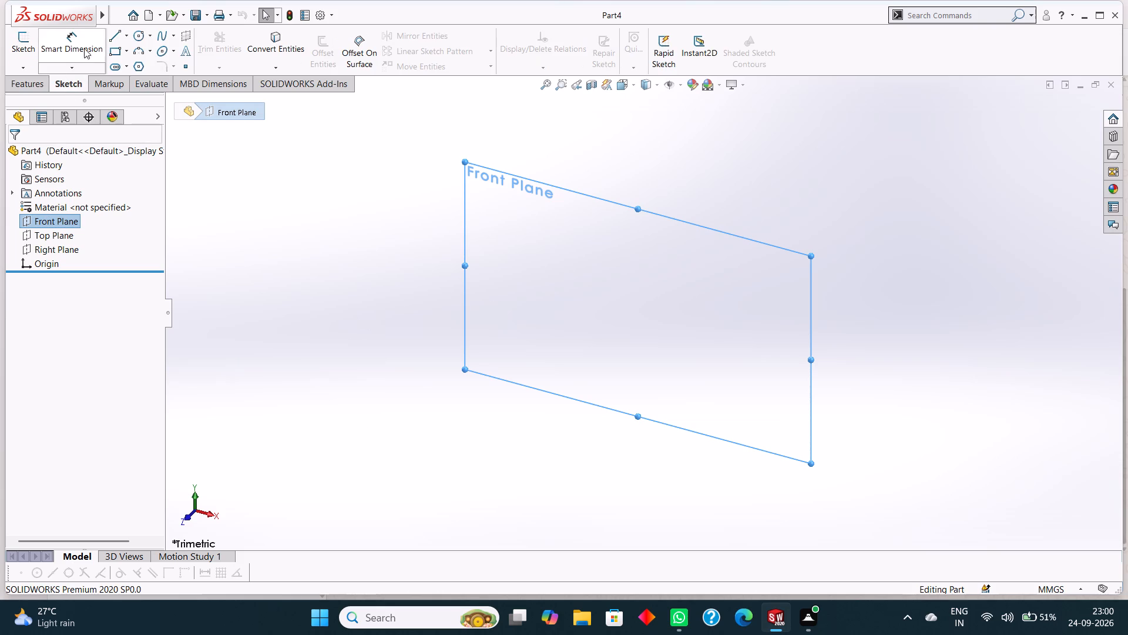
{"action": "left_click", "coordinate": [132, 35]}
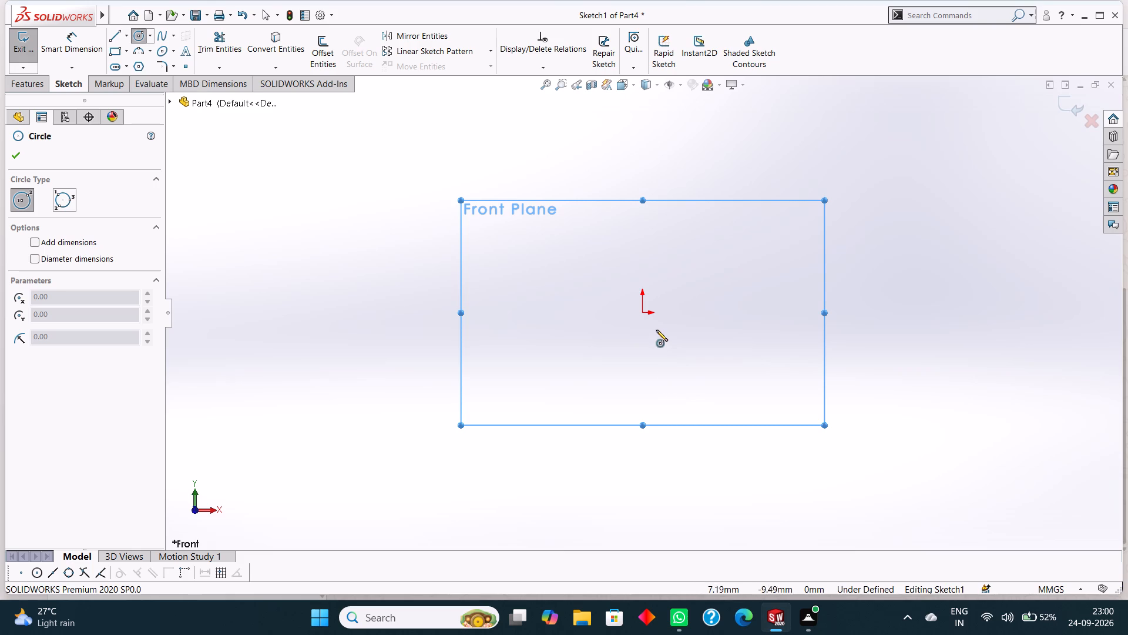
{"action": "left_click", "coordinate": [643, 315]}
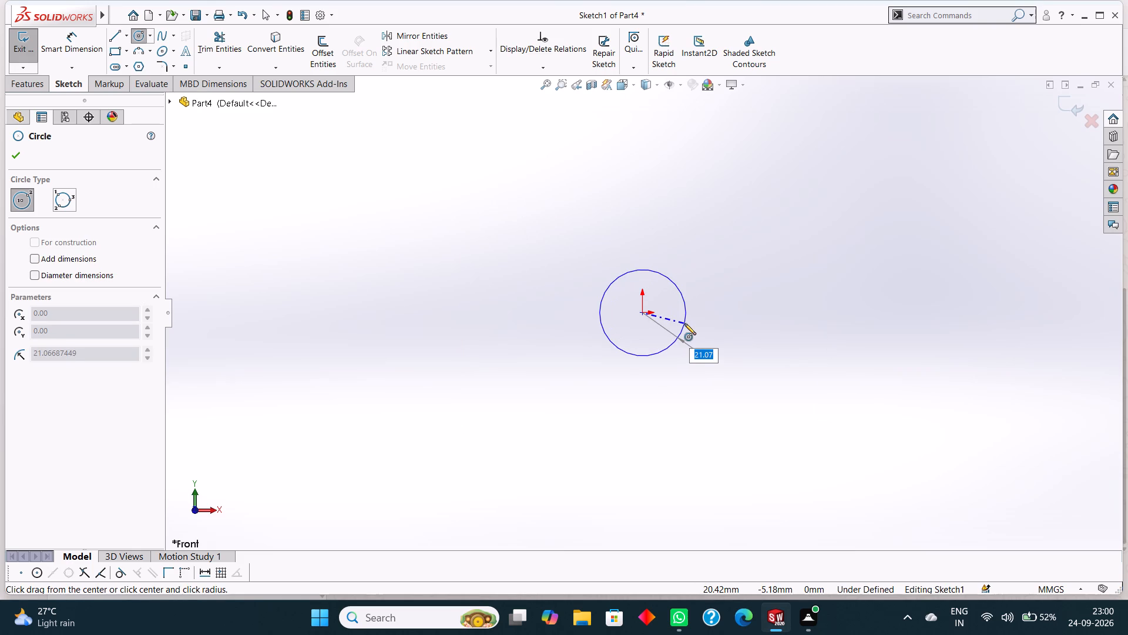
{"action": "type", "text": "23"}
{"action": "key", "text": "Return"}
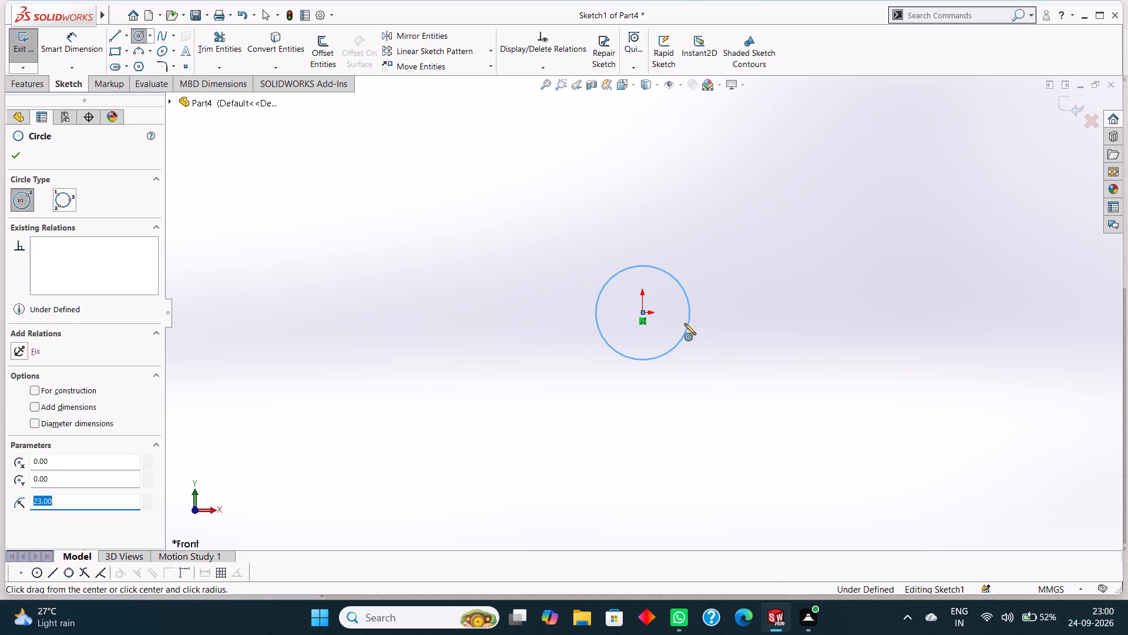
{"action": "left_click", "coordinate": [642, 314]}
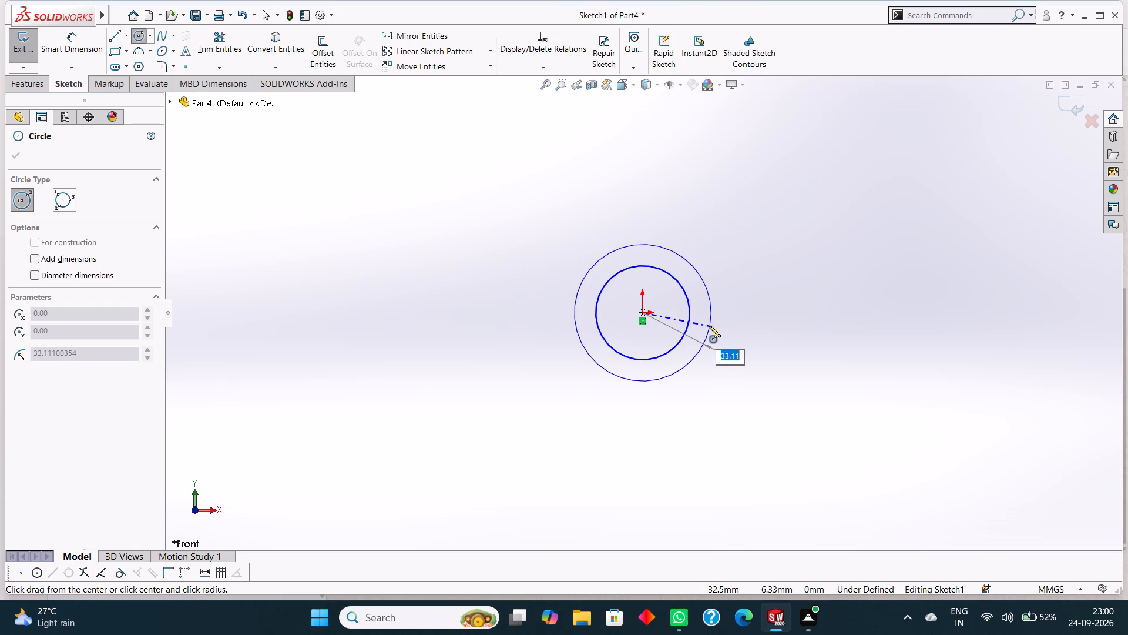
{"action": "type", "text": "31"}
{"action": "key", "text": "Return"}
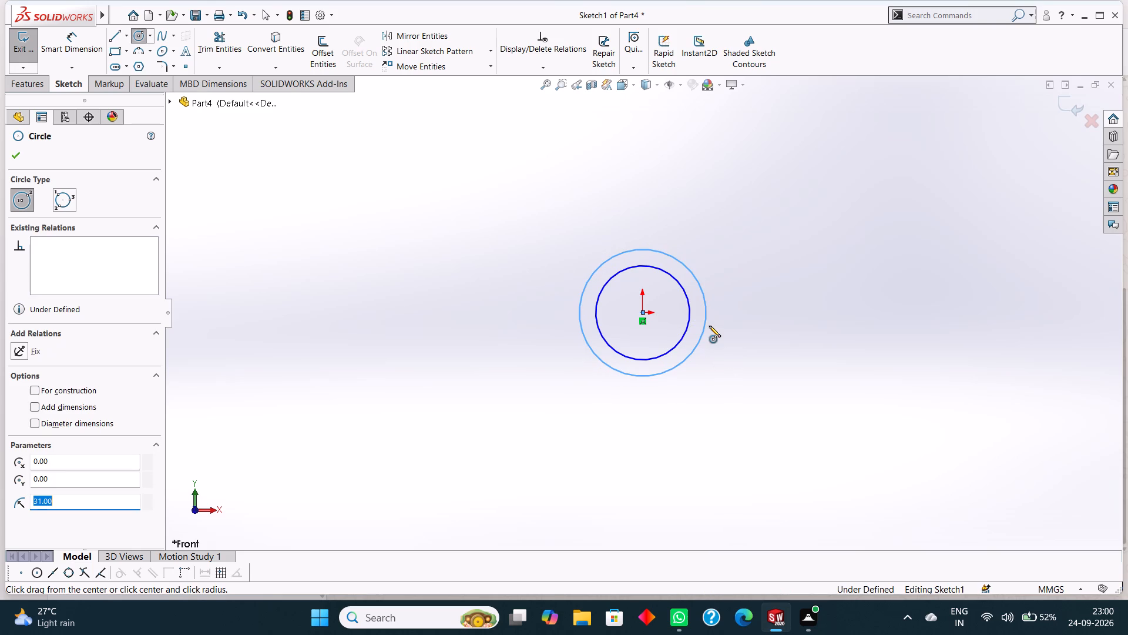
{"action": "left_click", "coordinate": [15, 149]}
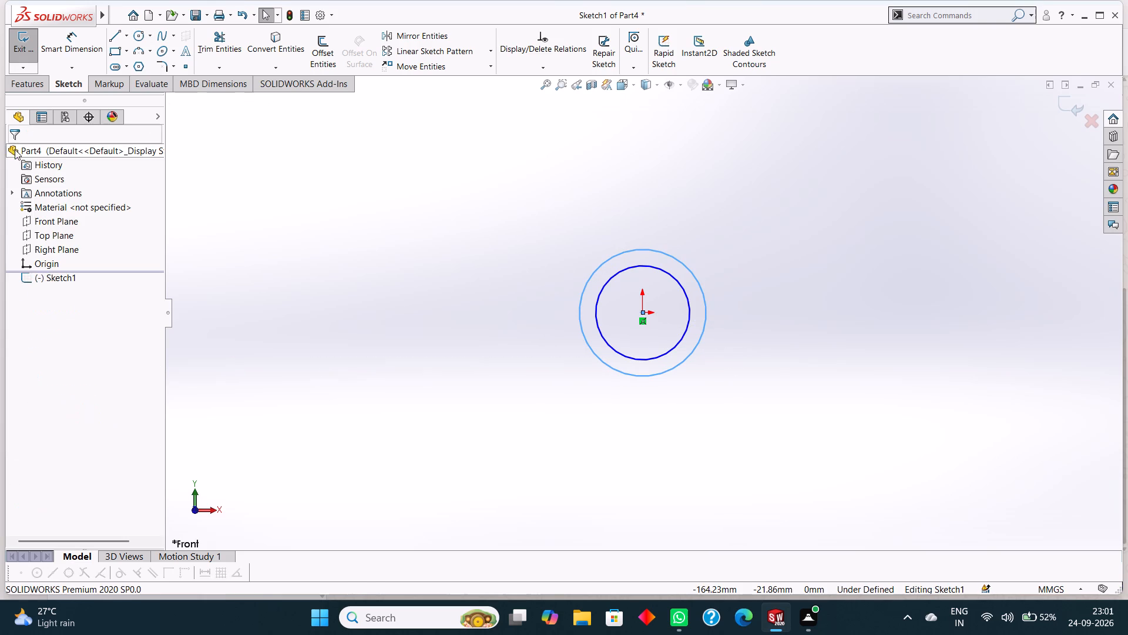
Add diameter dimensions to the sketched circles, 46 mm for the inner and 62 mm for the outer.
{"action": "left_click", "coordinate": [78, 39]}
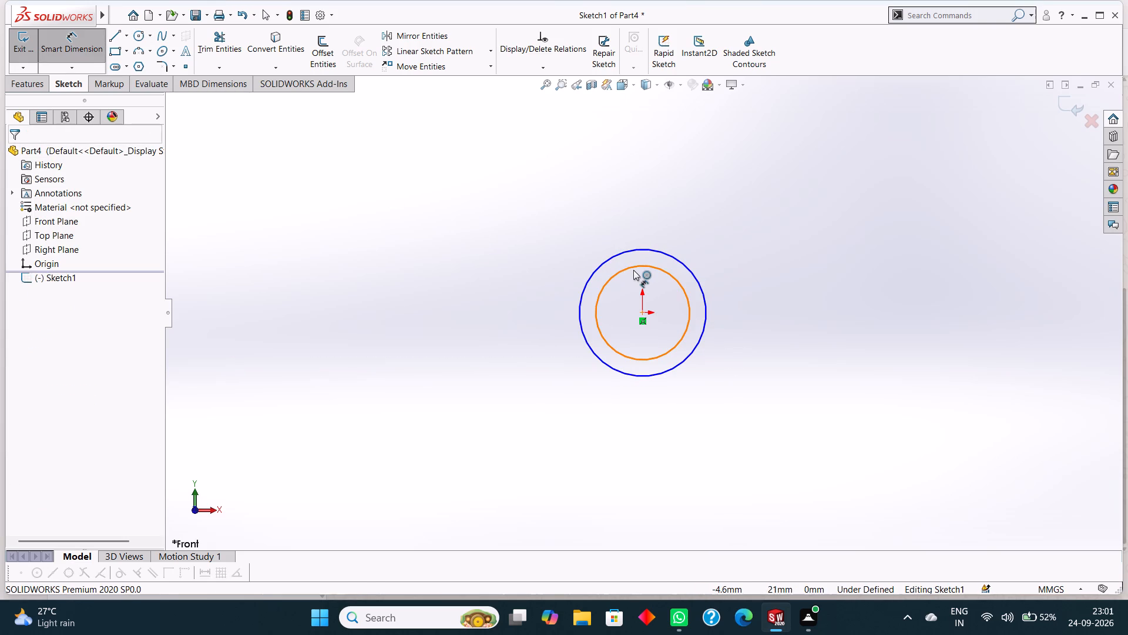
{"action": "left_click", "coordinate": [633, 270]}
{"action": "left_click", "coordinate": [548, 235]}
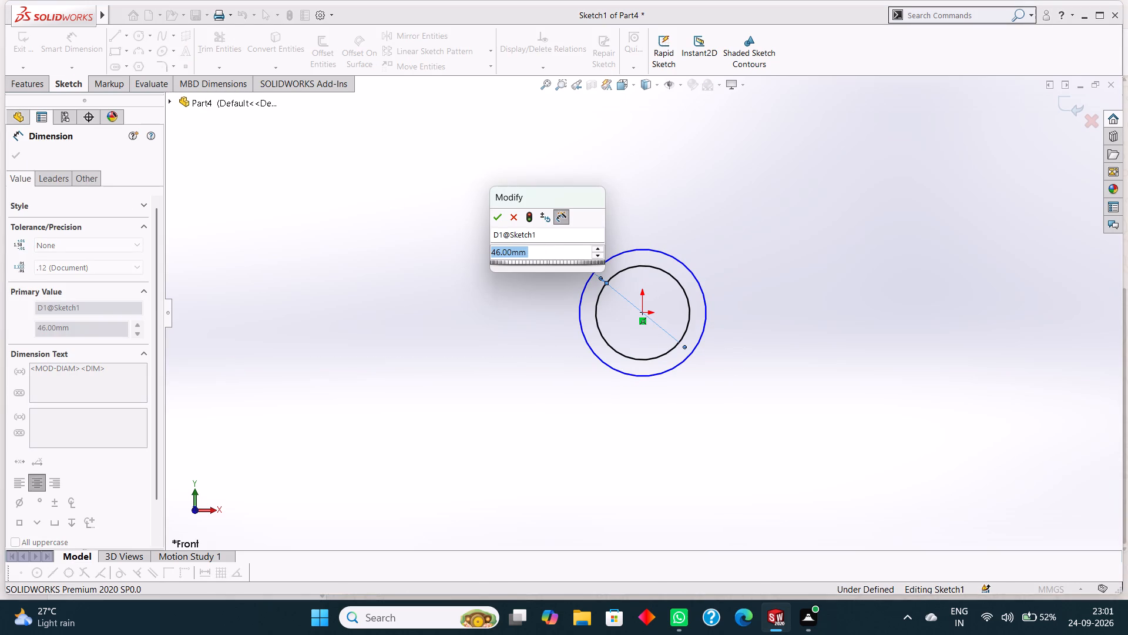
{"action": "left_click", "coordinate": [498, 223]}
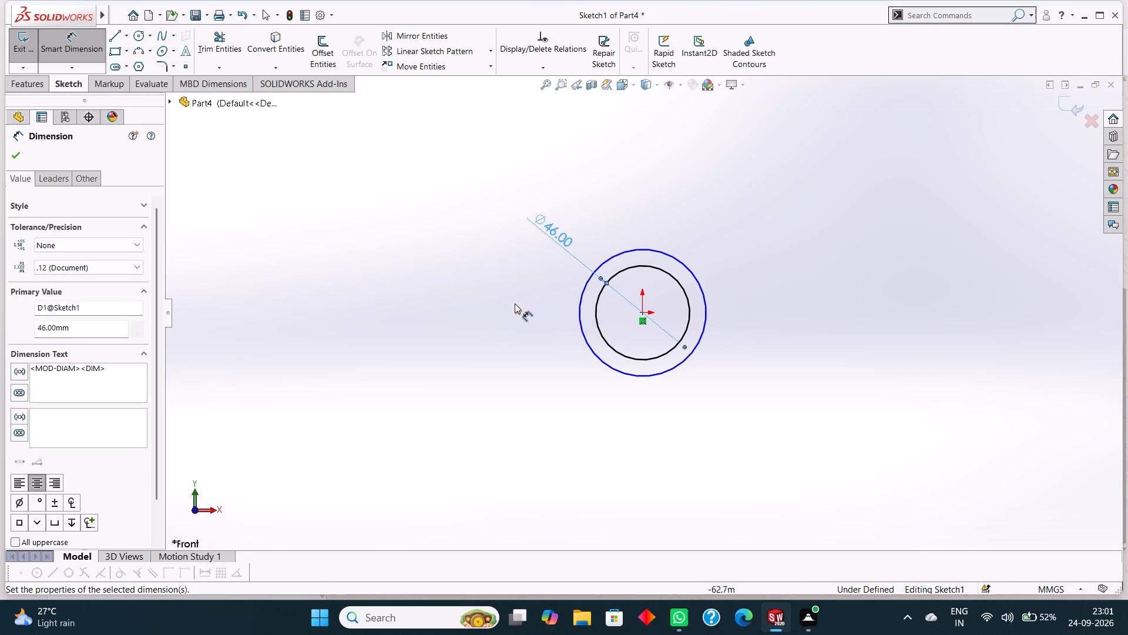
{"action": "left_click", "coordinate": [579, 313]}
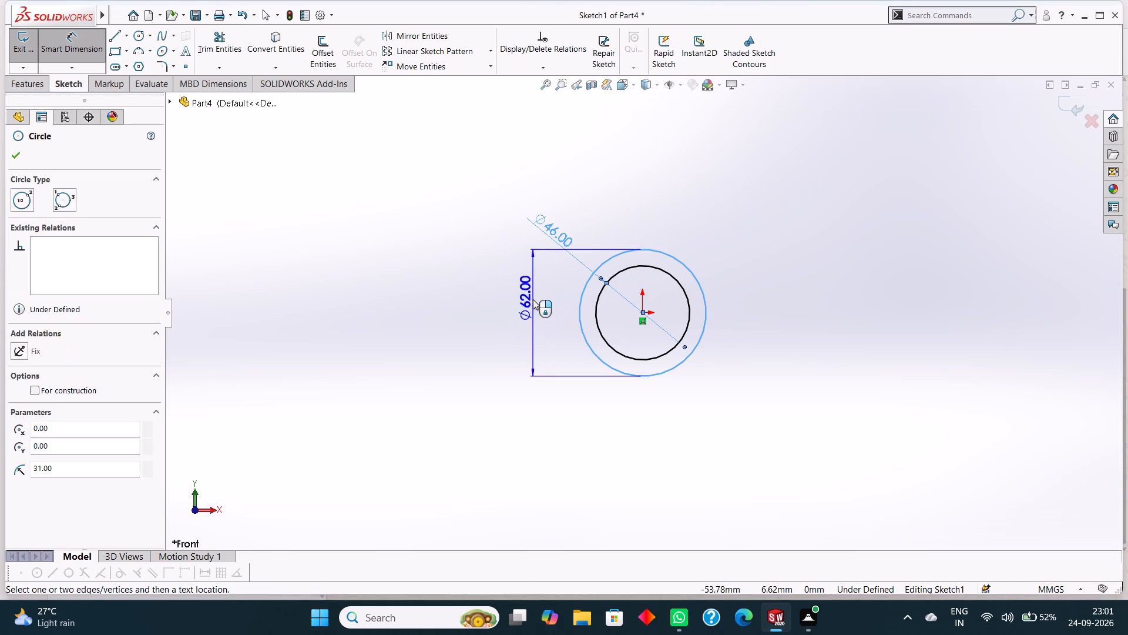
{"action": "left_click", "coordinate": [532, 299]}
{"action": "left_click", "coordinate": [482, 283]}
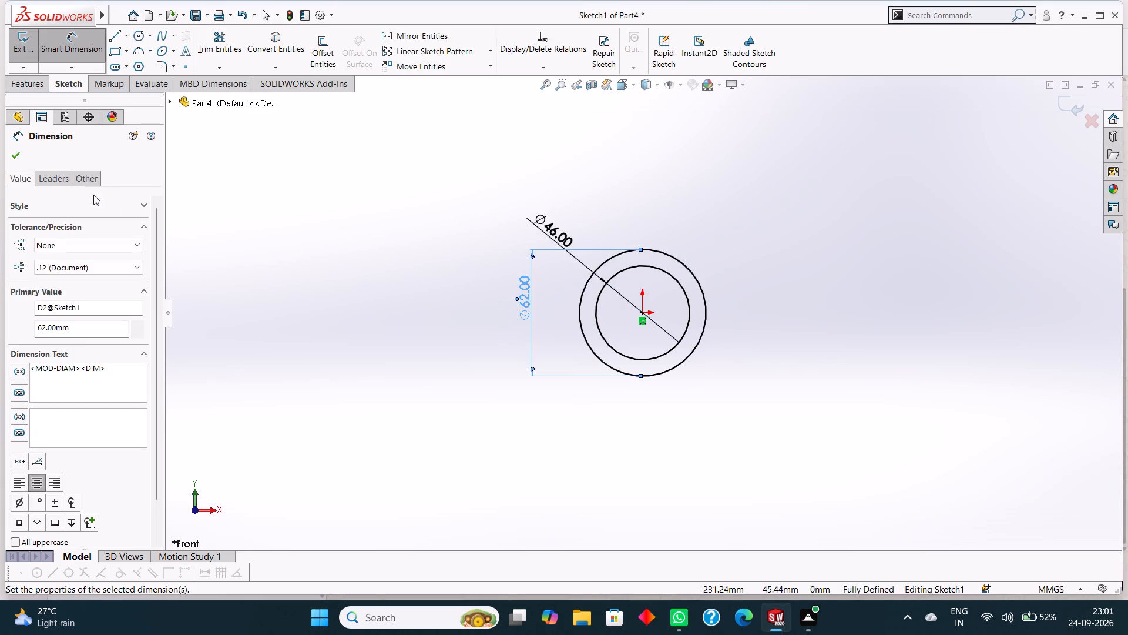
{"action": "left_click", "coordinate": [23, 159]}
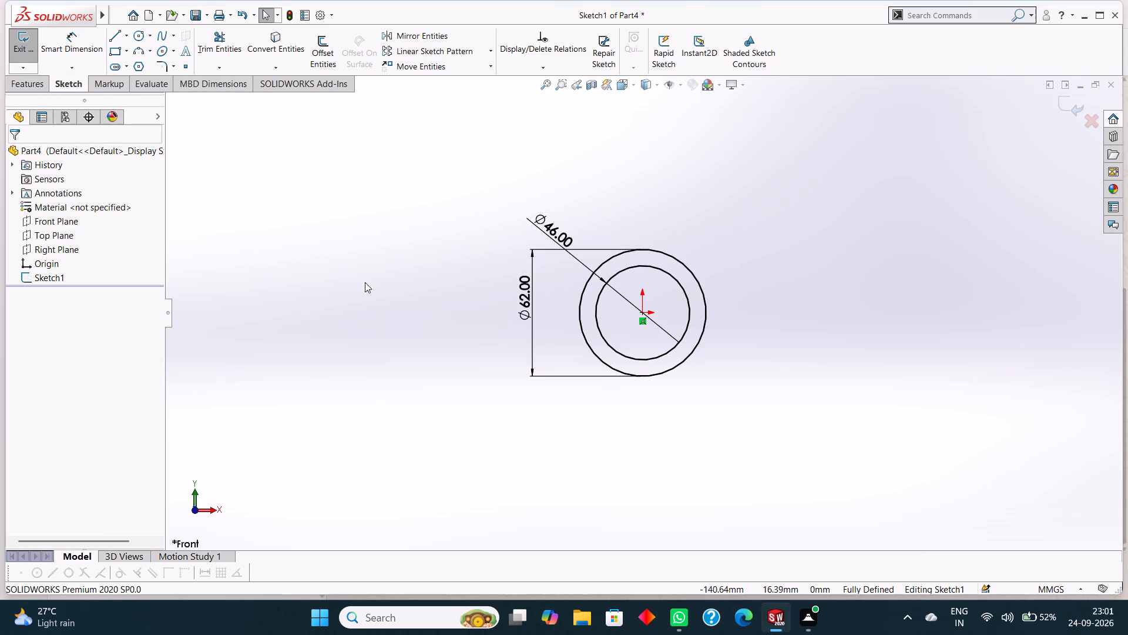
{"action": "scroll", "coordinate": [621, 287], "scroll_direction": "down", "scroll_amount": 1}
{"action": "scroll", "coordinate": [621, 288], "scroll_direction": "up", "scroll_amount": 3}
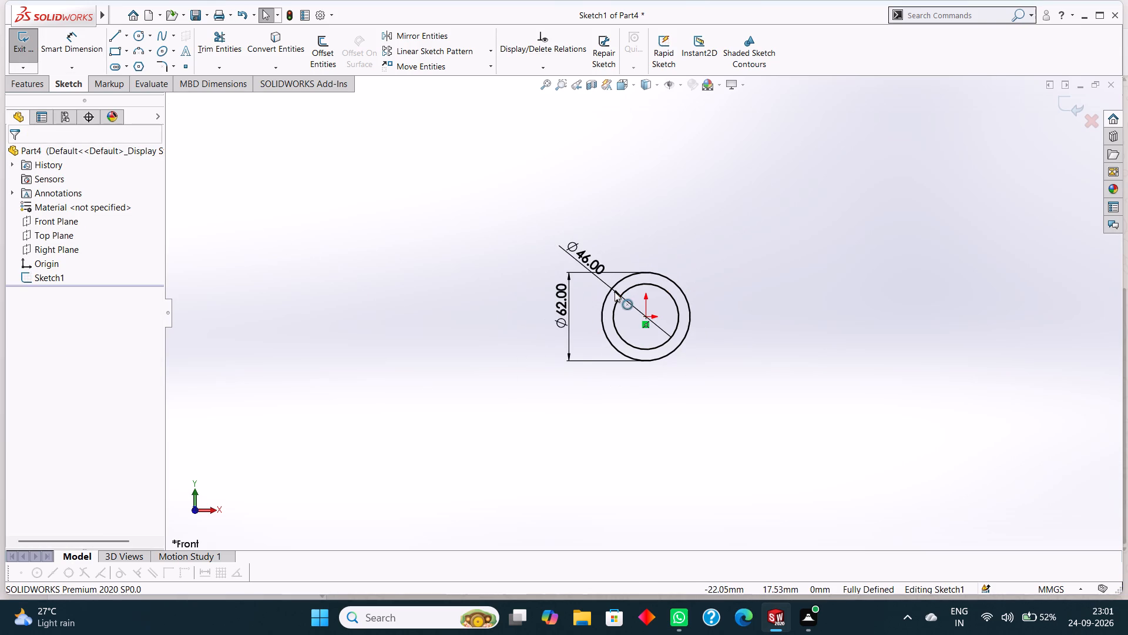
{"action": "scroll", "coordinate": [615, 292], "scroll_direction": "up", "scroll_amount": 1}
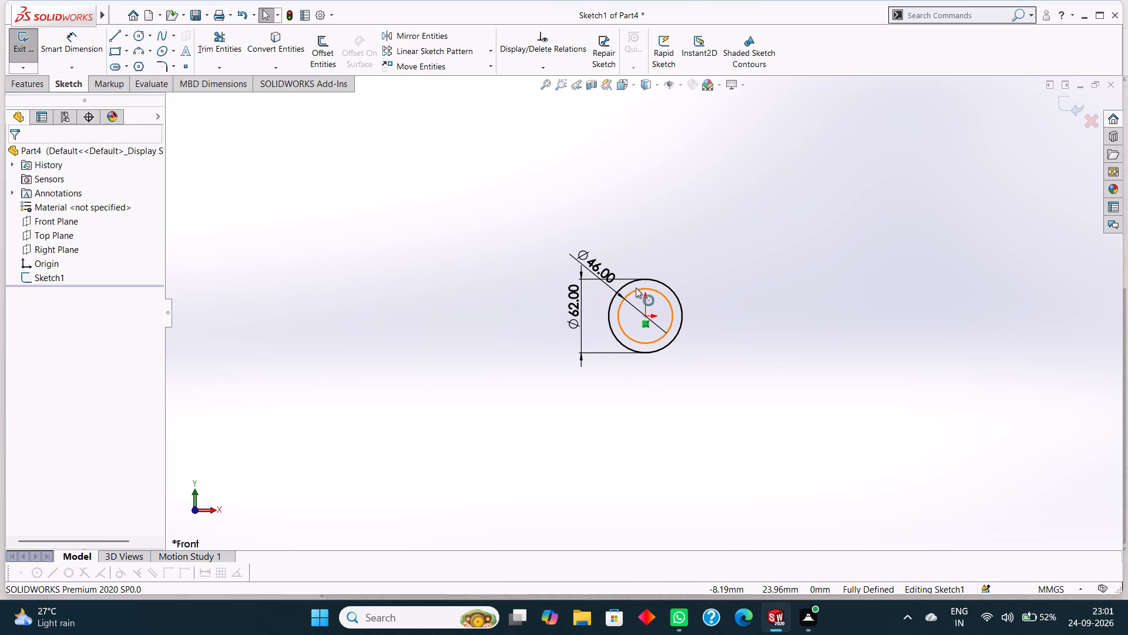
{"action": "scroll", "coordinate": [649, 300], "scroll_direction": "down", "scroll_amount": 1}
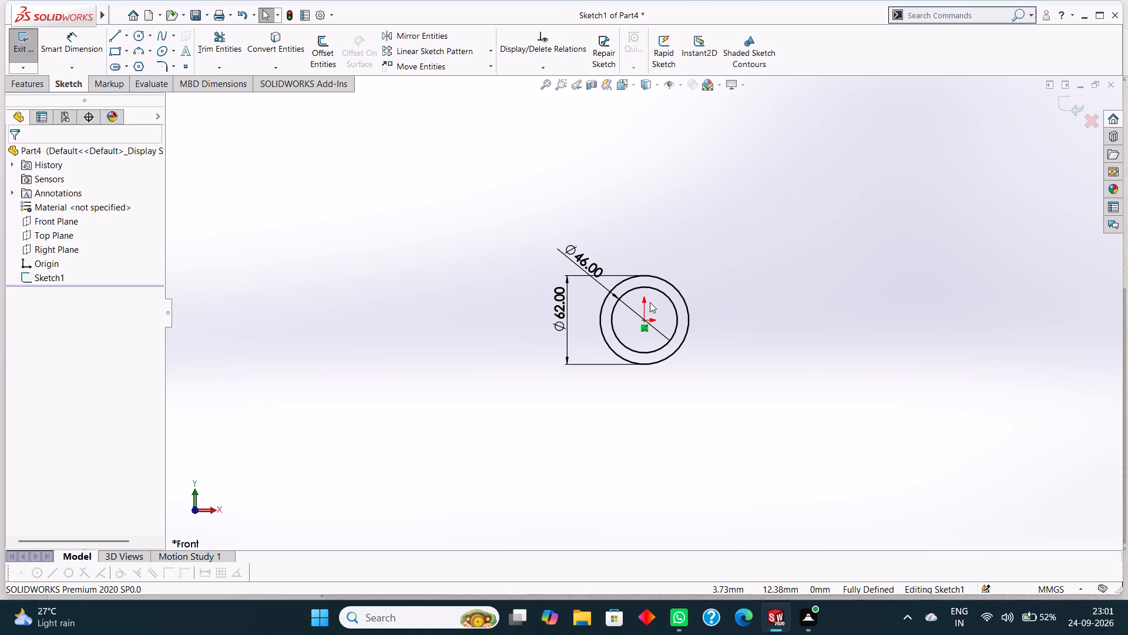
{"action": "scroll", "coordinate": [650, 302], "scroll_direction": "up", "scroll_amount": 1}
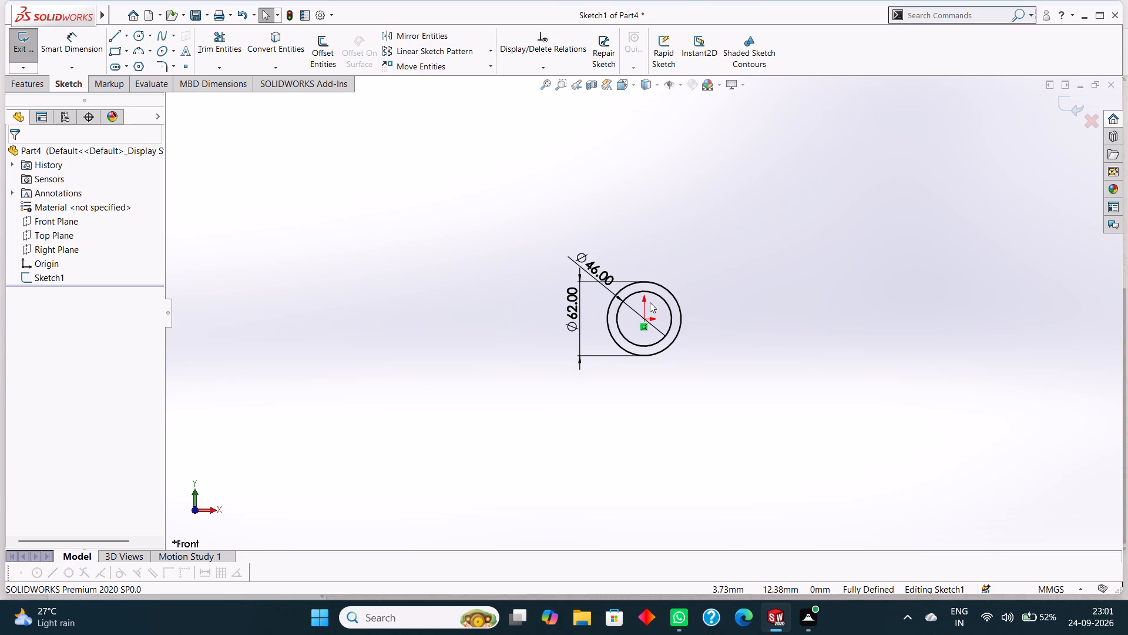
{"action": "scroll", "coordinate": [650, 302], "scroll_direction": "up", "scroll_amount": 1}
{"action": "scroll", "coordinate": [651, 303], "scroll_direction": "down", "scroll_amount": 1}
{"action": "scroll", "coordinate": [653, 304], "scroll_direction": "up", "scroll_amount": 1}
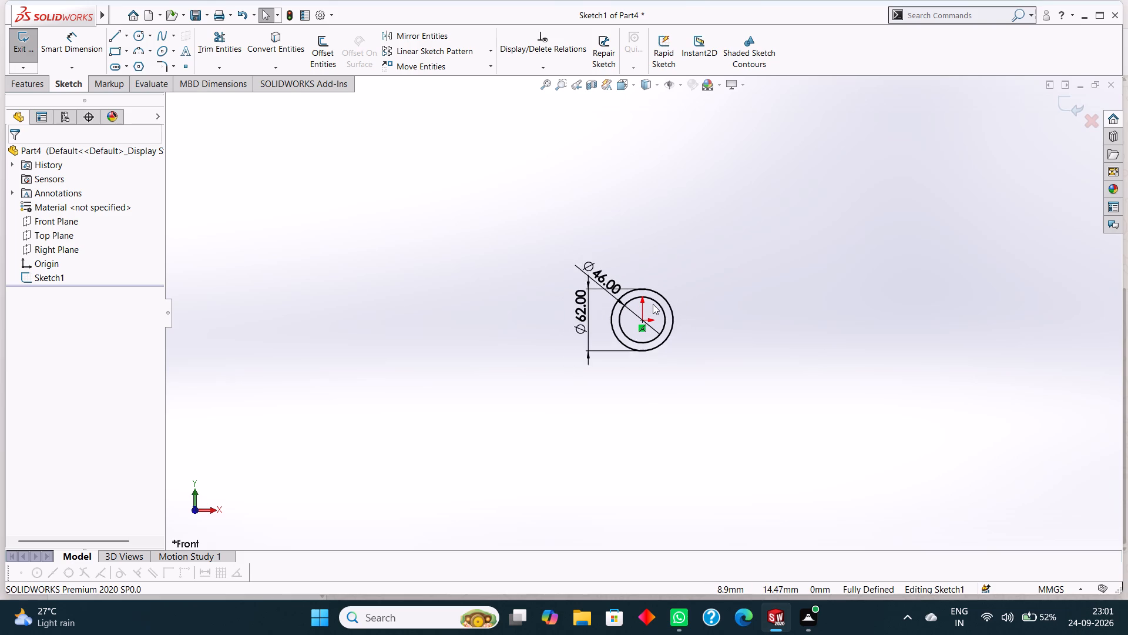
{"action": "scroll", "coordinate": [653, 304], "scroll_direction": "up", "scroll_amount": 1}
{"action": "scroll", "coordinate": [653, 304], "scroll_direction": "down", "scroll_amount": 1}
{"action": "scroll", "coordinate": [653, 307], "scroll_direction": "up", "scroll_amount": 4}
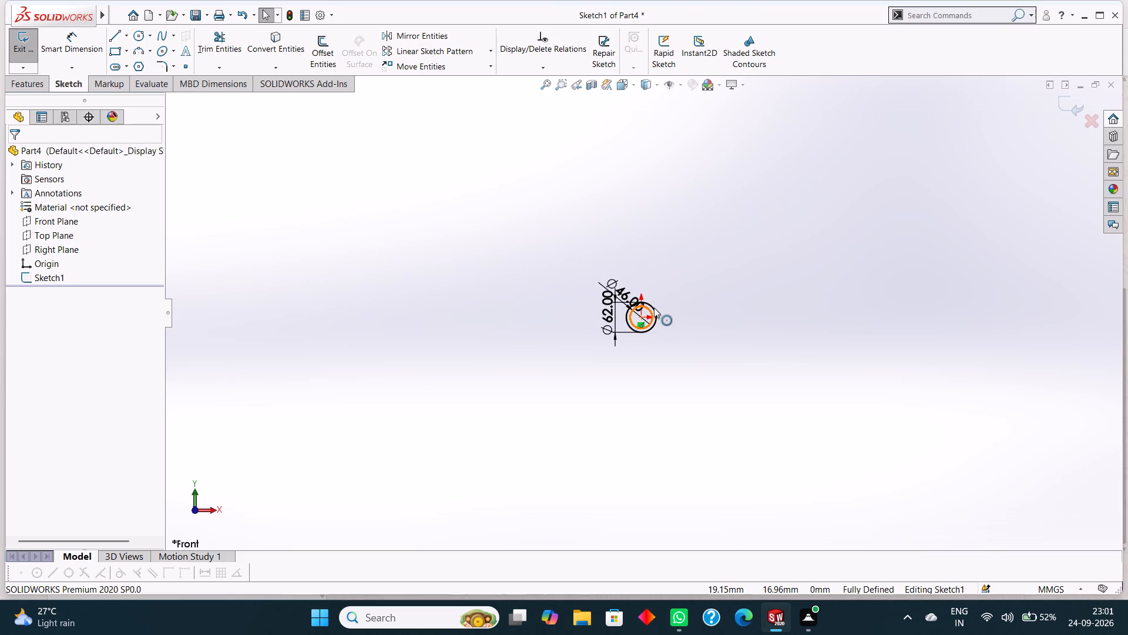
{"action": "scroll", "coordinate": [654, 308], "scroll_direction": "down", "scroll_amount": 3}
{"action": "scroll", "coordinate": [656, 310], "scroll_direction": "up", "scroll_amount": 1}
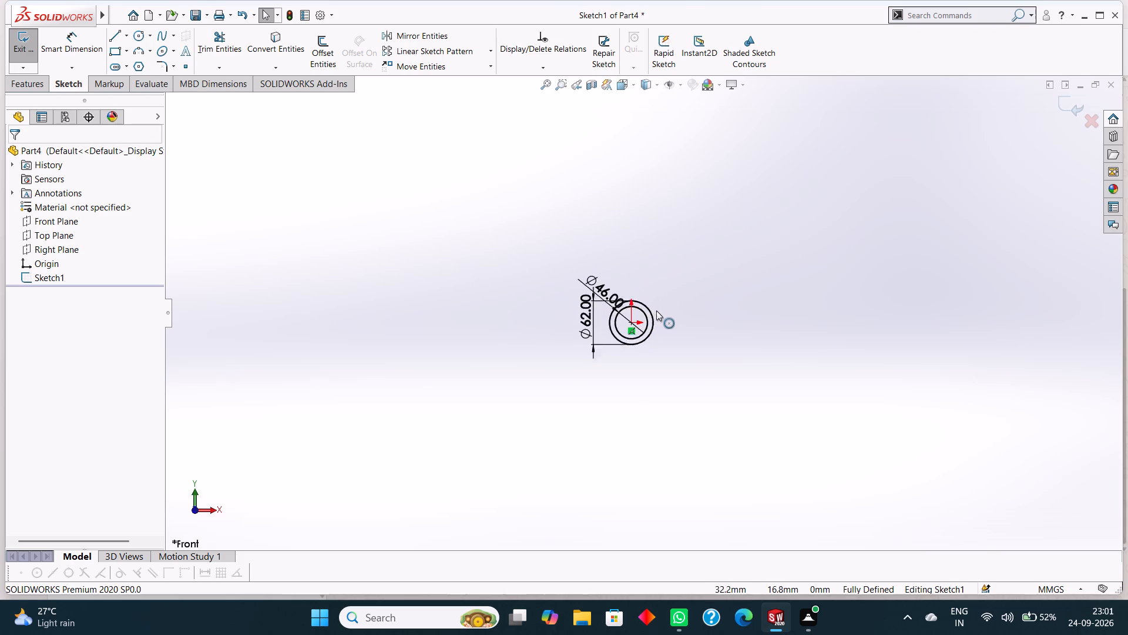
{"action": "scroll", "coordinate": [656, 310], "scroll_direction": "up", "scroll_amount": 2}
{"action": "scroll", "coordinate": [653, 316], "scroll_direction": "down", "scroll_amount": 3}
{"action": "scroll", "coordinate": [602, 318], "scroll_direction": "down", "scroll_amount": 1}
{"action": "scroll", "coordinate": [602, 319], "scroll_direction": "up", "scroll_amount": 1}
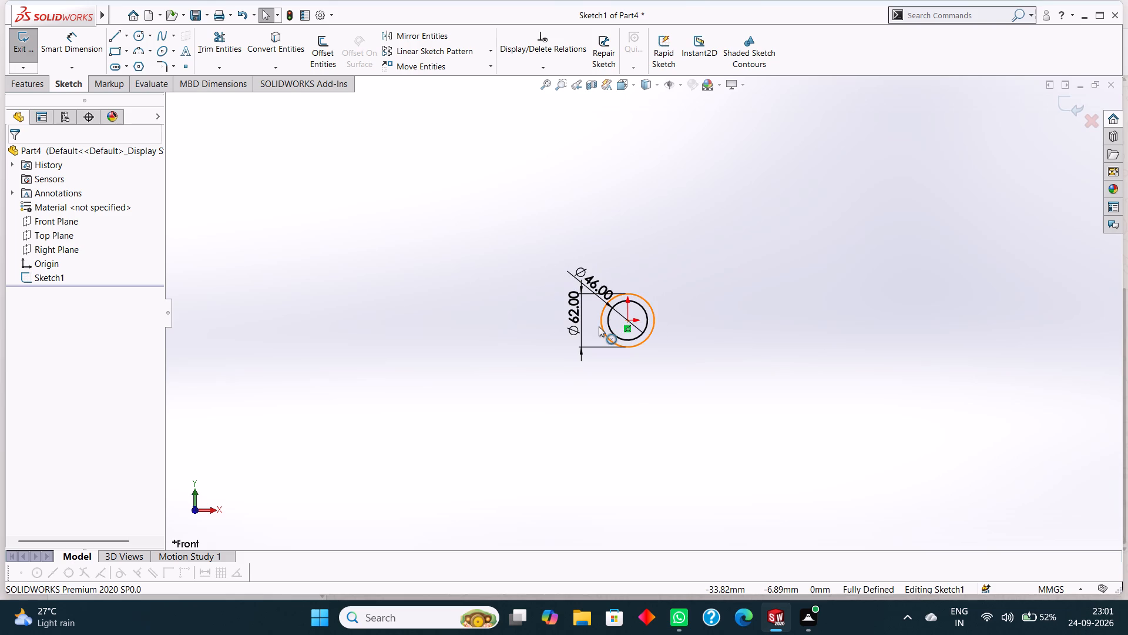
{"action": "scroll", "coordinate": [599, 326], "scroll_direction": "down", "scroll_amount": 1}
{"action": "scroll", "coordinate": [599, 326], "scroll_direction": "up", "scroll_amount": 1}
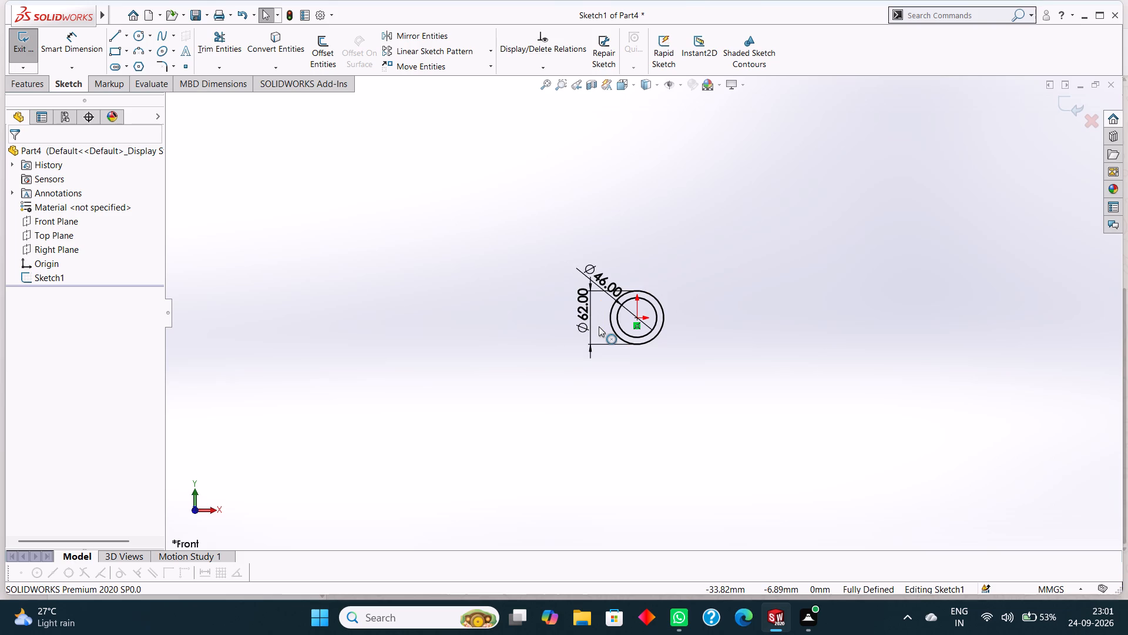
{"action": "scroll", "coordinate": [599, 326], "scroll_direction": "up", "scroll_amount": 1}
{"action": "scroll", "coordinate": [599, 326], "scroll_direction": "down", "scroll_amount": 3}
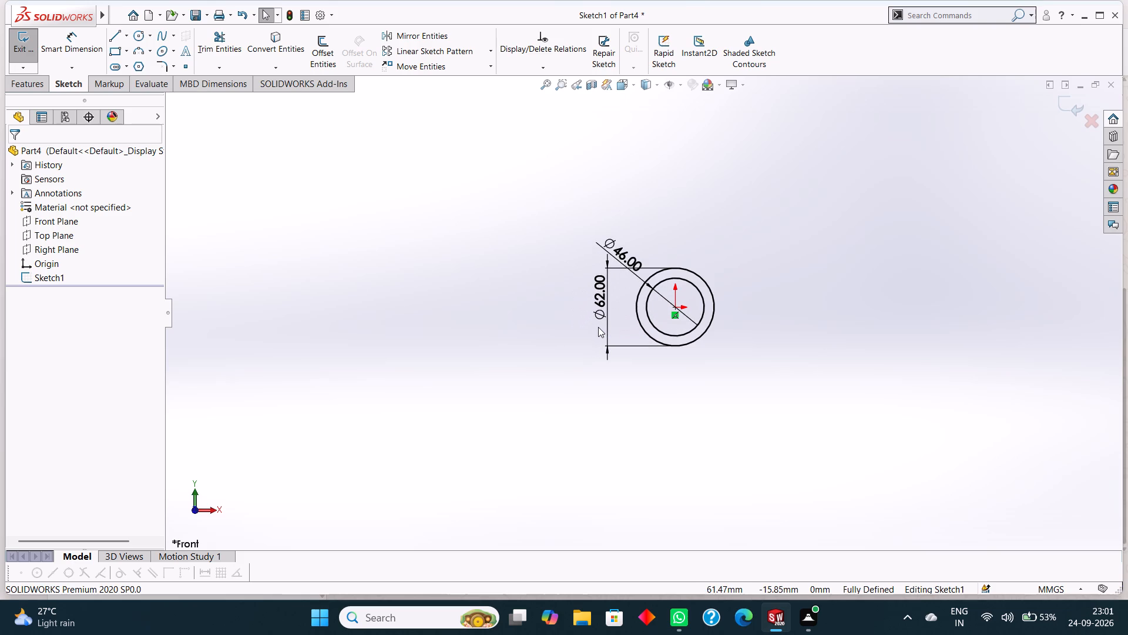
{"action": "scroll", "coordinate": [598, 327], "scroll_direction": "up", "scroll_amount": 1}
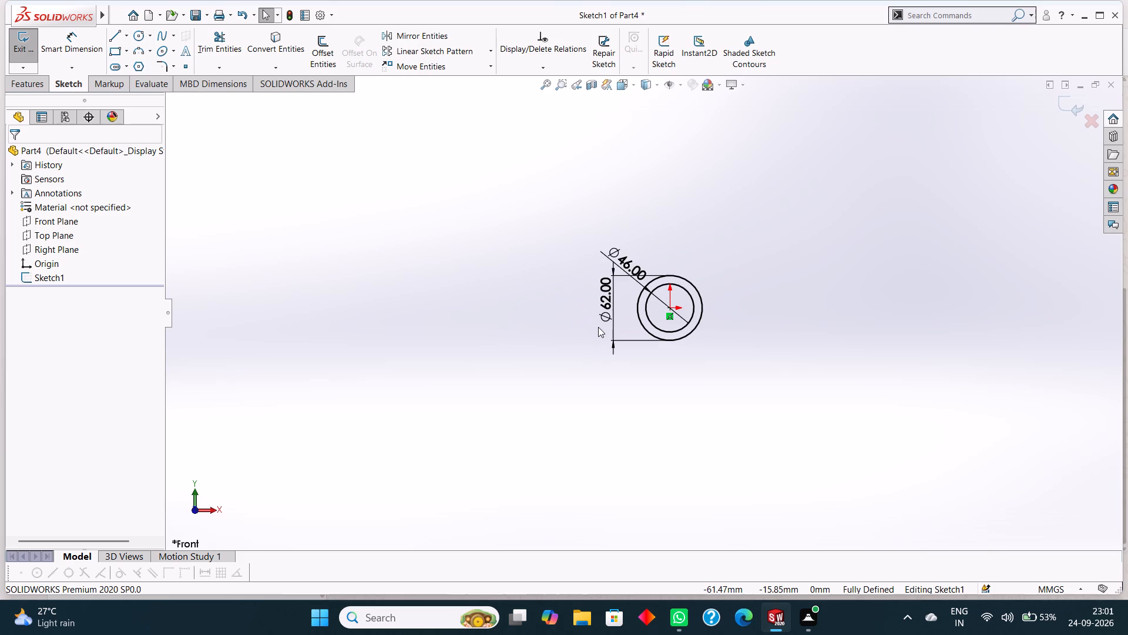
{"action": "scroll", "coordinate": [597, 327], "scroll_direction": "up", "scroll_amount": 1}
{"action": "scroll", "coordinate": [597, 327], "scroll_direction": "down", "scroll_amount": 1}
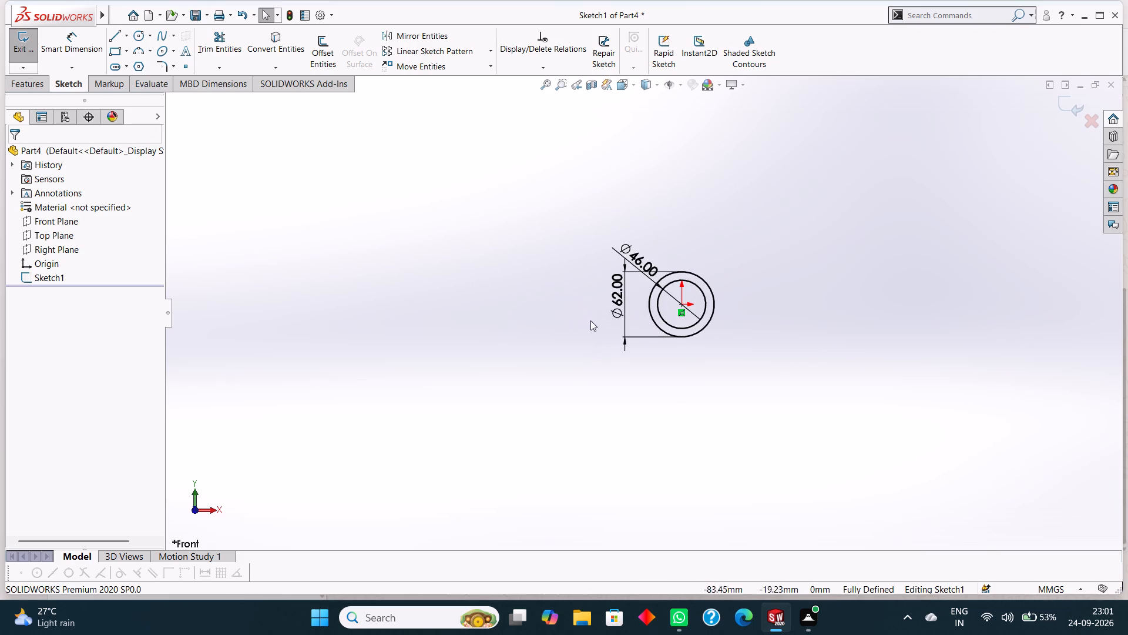
Extrude the ring profile as a blind boss with a depth of 38 mm.
{"action": "left_click", "coordinate": [26, 78]}
{"action": "left_click", "coordinate": [35, 59]}
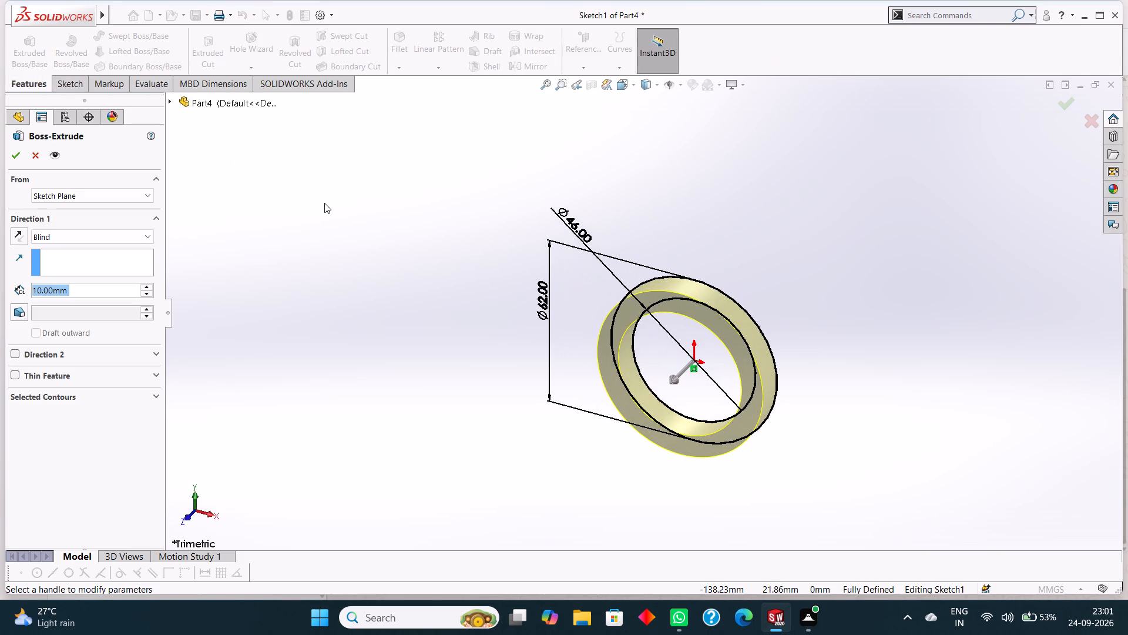
{"action": "type", "text": "38"}
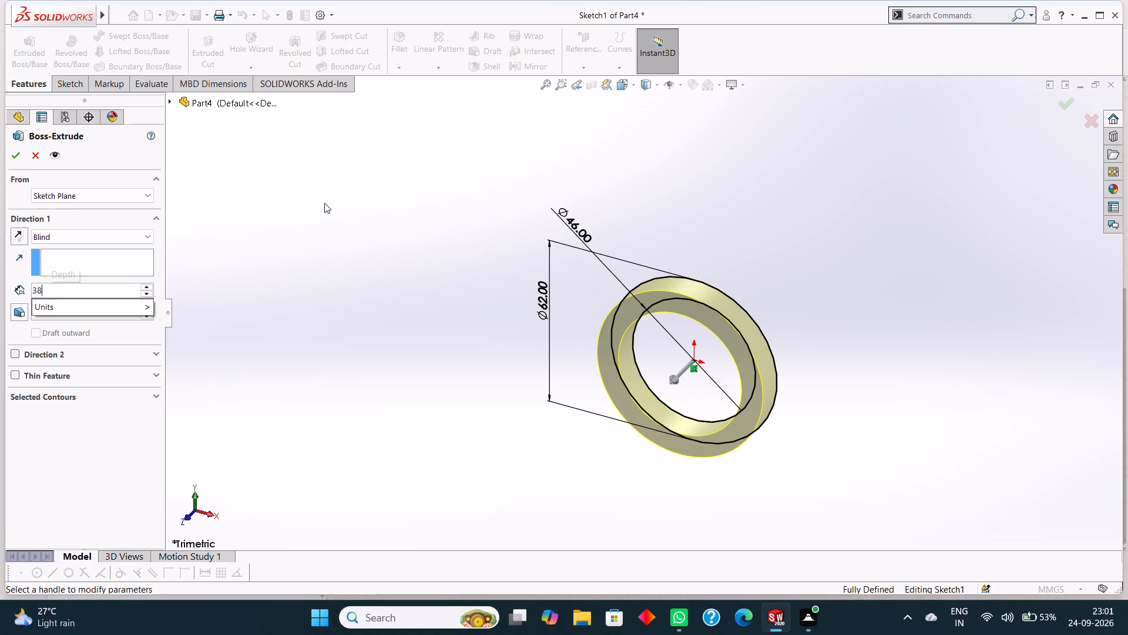
{"action": "key", "text": "Return"}
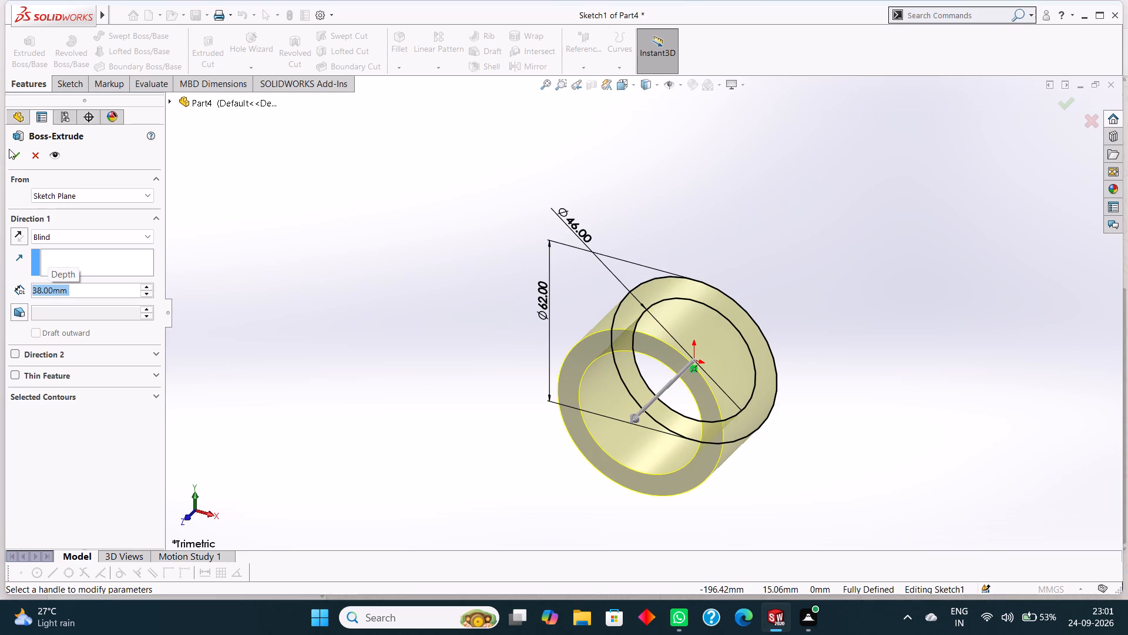
{"action": "left_click", "coordinate": [8, 149]}
{"action": "left_click", "coordinate": [430, 205]}
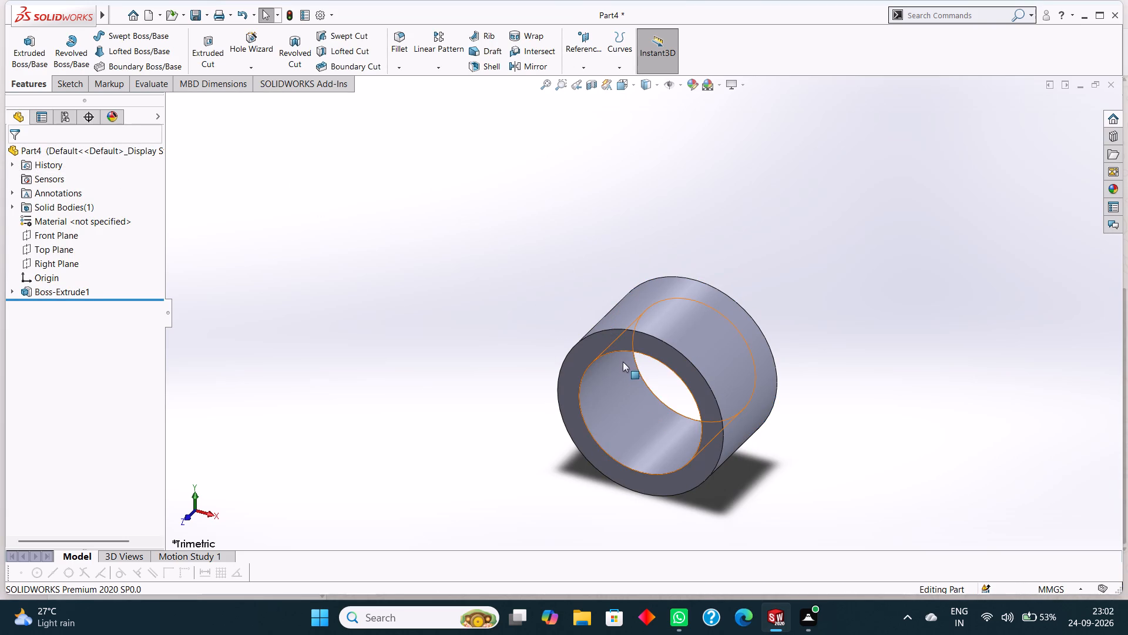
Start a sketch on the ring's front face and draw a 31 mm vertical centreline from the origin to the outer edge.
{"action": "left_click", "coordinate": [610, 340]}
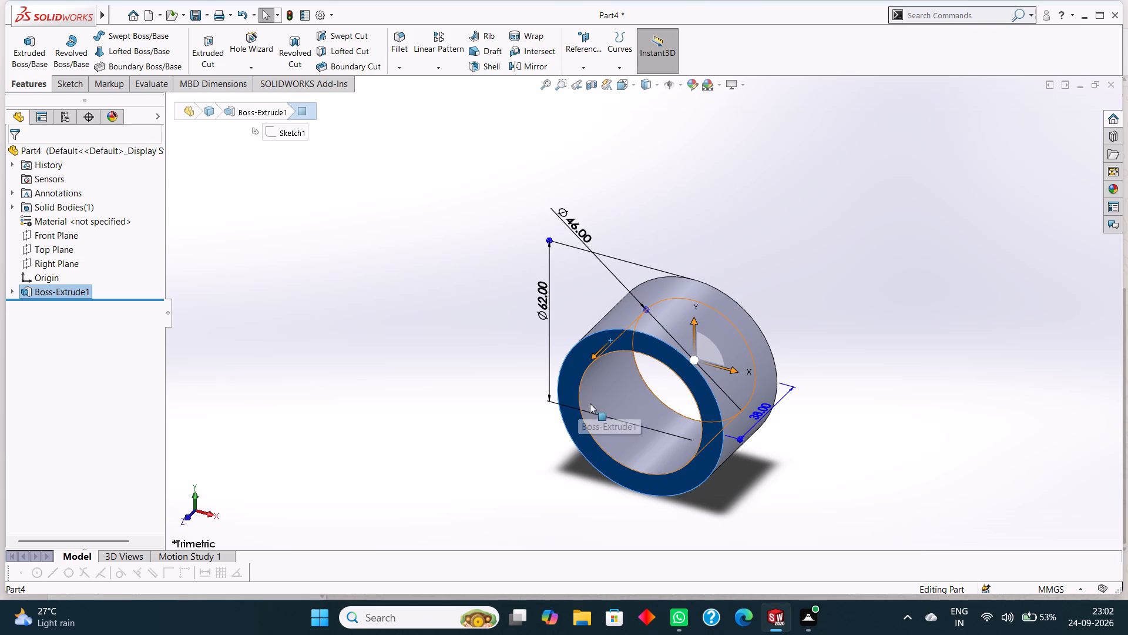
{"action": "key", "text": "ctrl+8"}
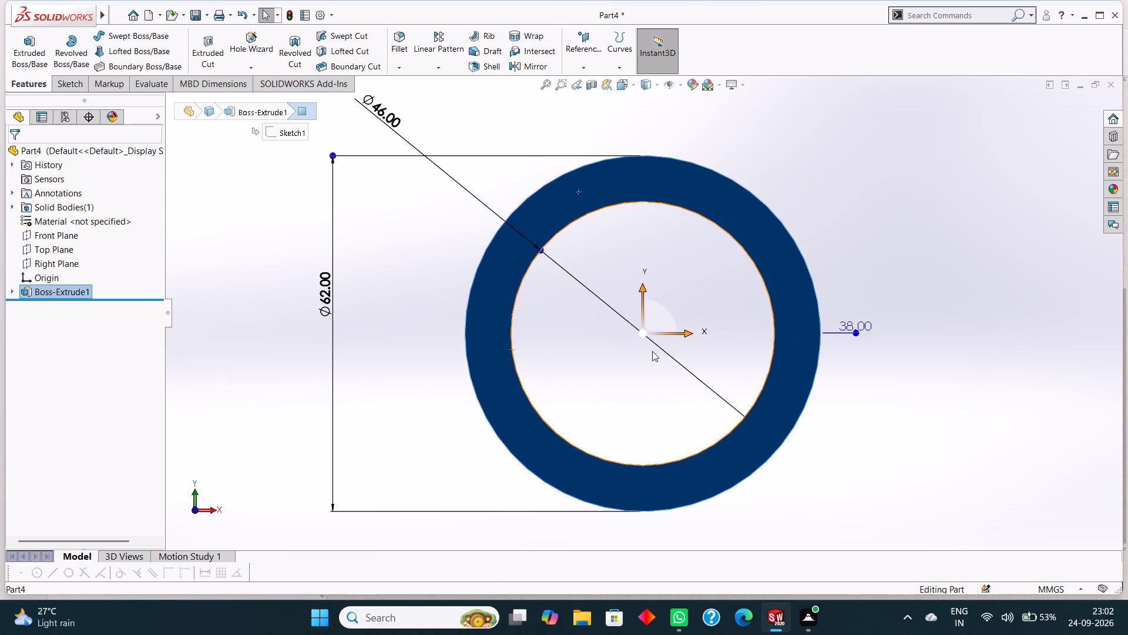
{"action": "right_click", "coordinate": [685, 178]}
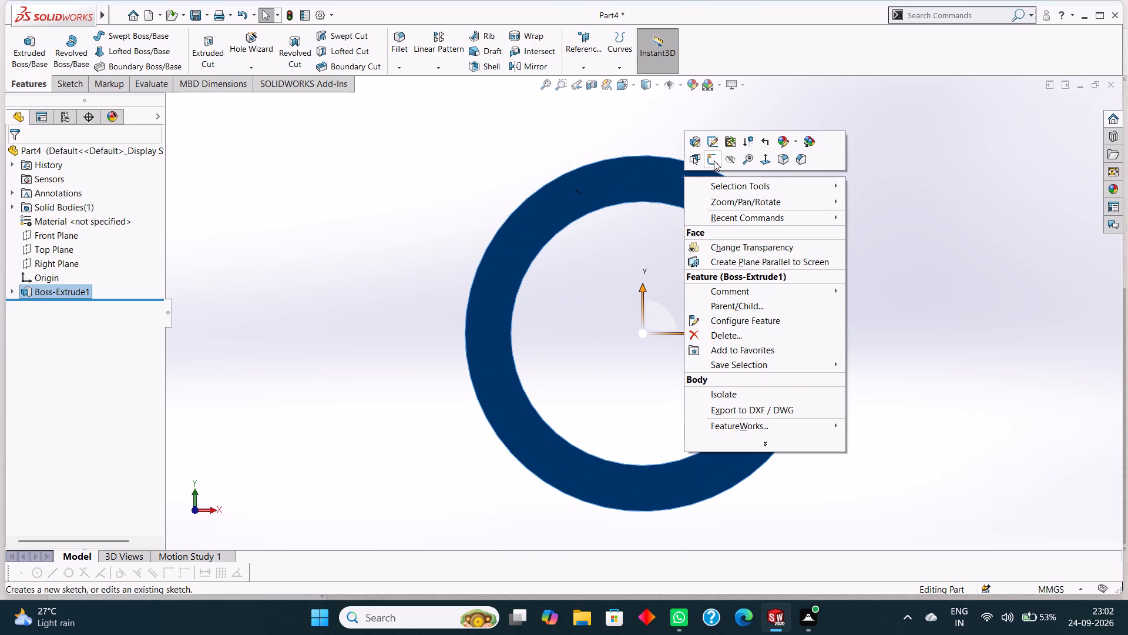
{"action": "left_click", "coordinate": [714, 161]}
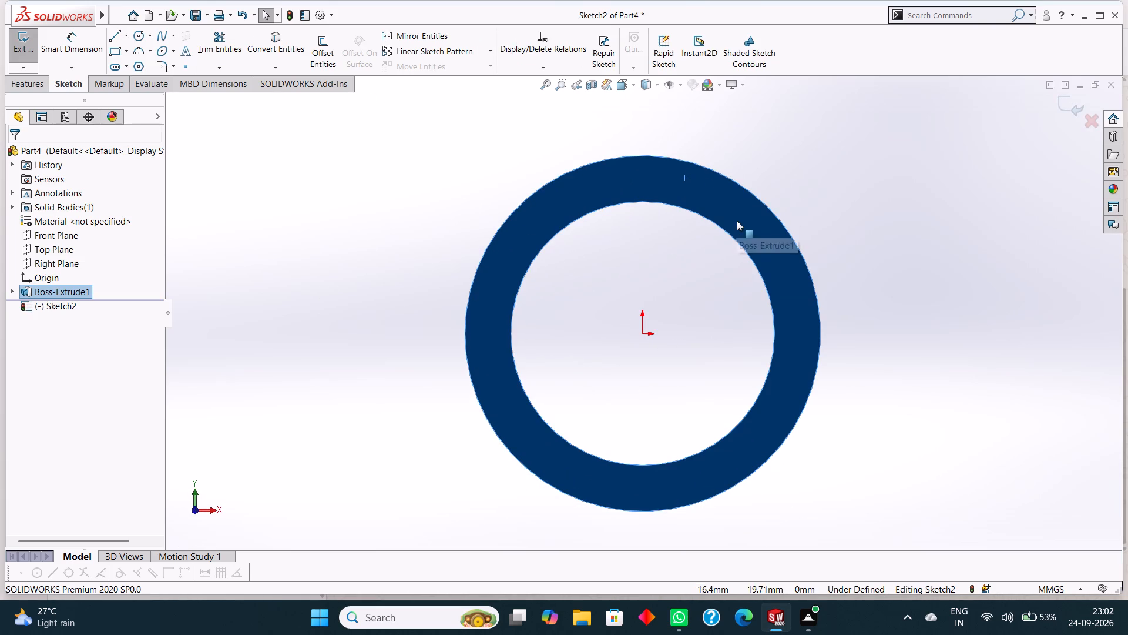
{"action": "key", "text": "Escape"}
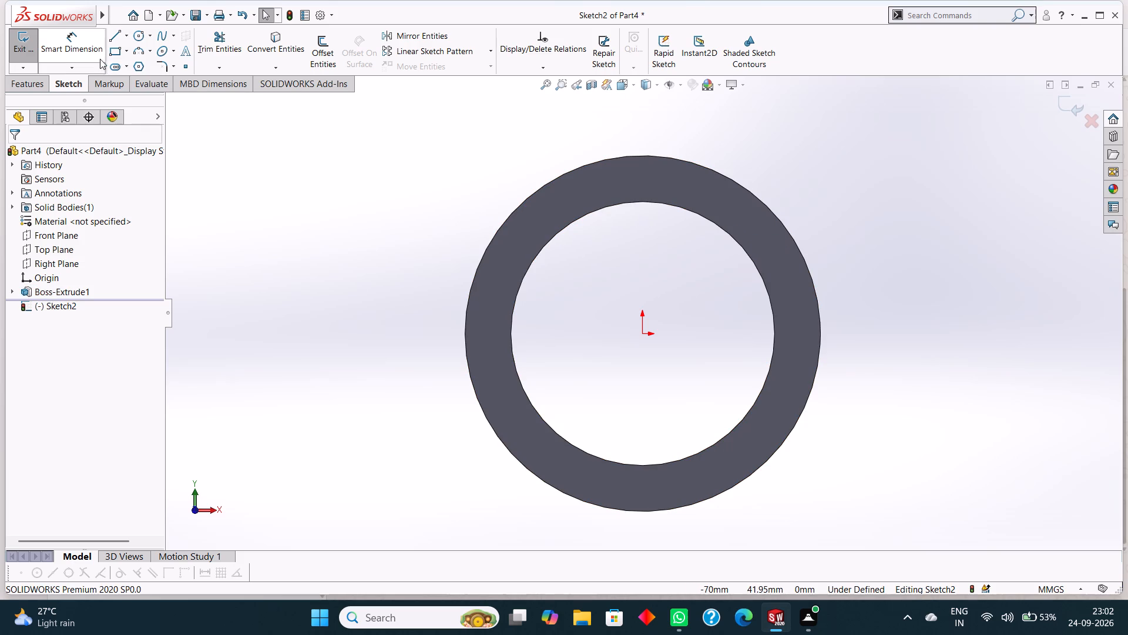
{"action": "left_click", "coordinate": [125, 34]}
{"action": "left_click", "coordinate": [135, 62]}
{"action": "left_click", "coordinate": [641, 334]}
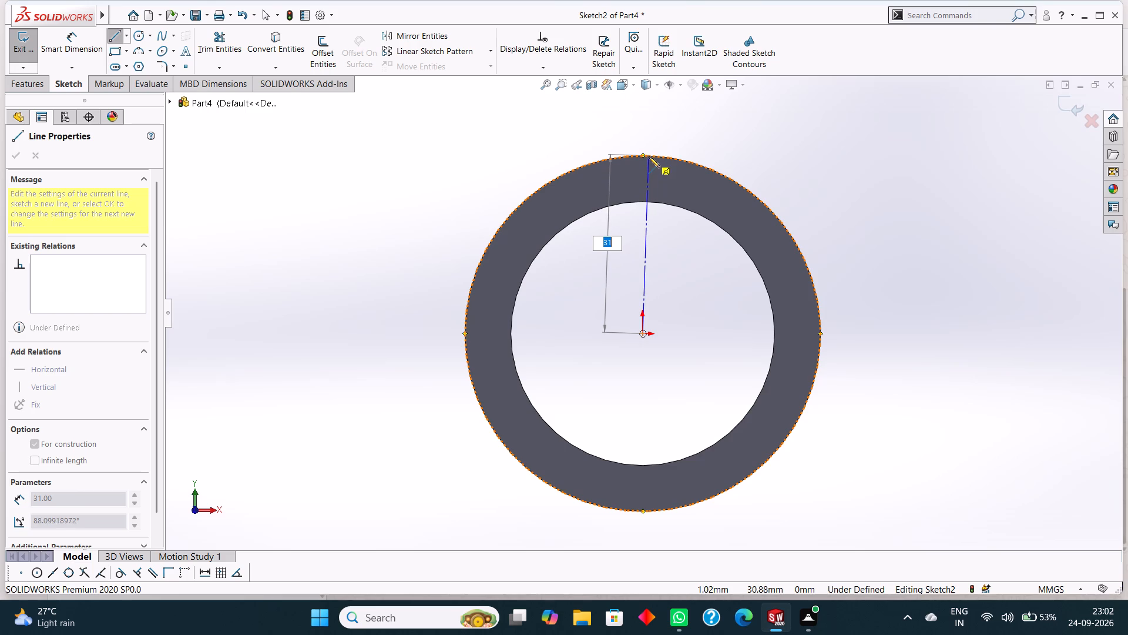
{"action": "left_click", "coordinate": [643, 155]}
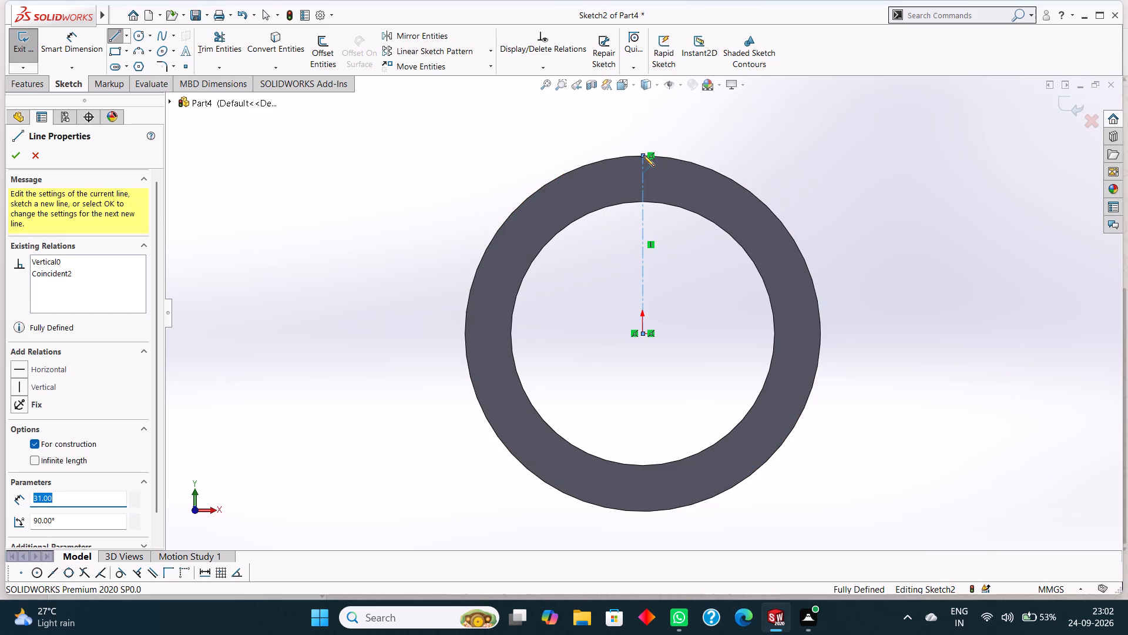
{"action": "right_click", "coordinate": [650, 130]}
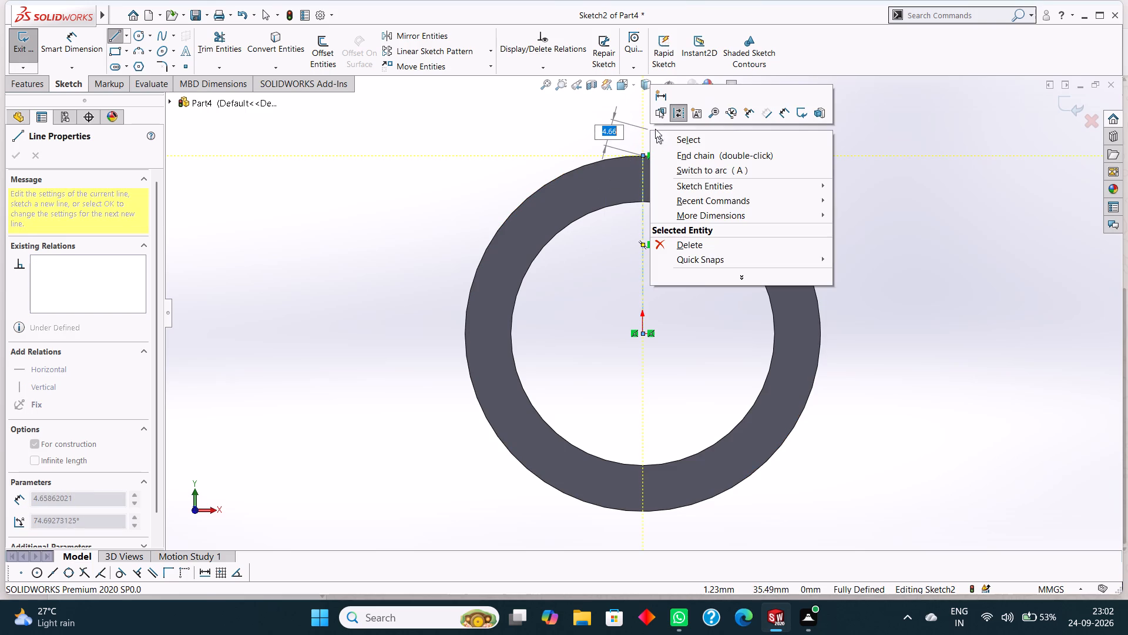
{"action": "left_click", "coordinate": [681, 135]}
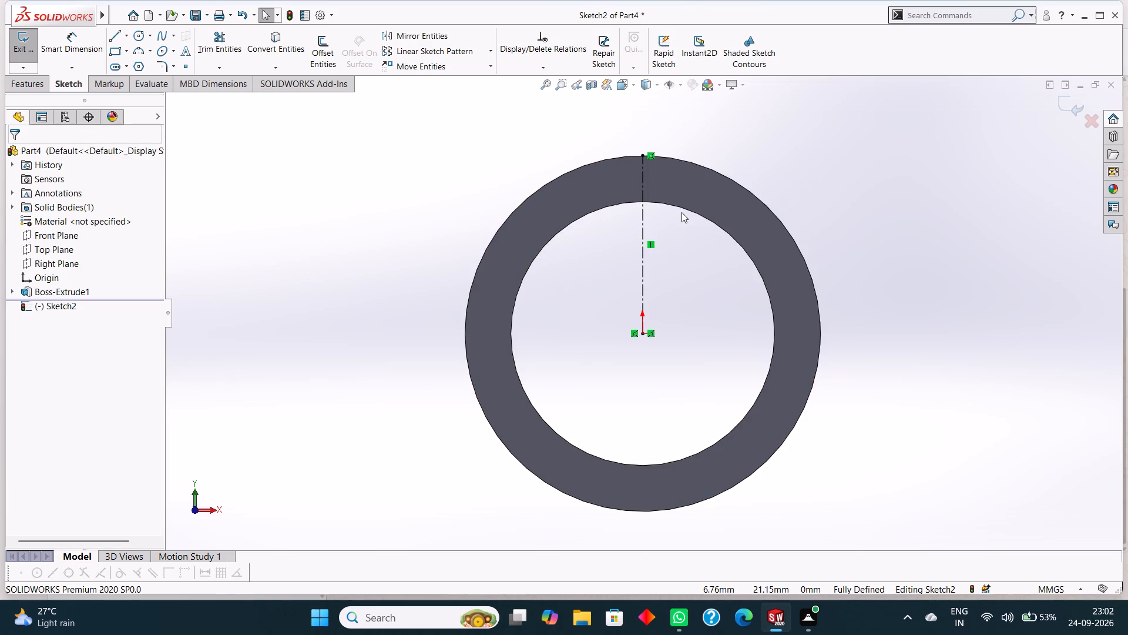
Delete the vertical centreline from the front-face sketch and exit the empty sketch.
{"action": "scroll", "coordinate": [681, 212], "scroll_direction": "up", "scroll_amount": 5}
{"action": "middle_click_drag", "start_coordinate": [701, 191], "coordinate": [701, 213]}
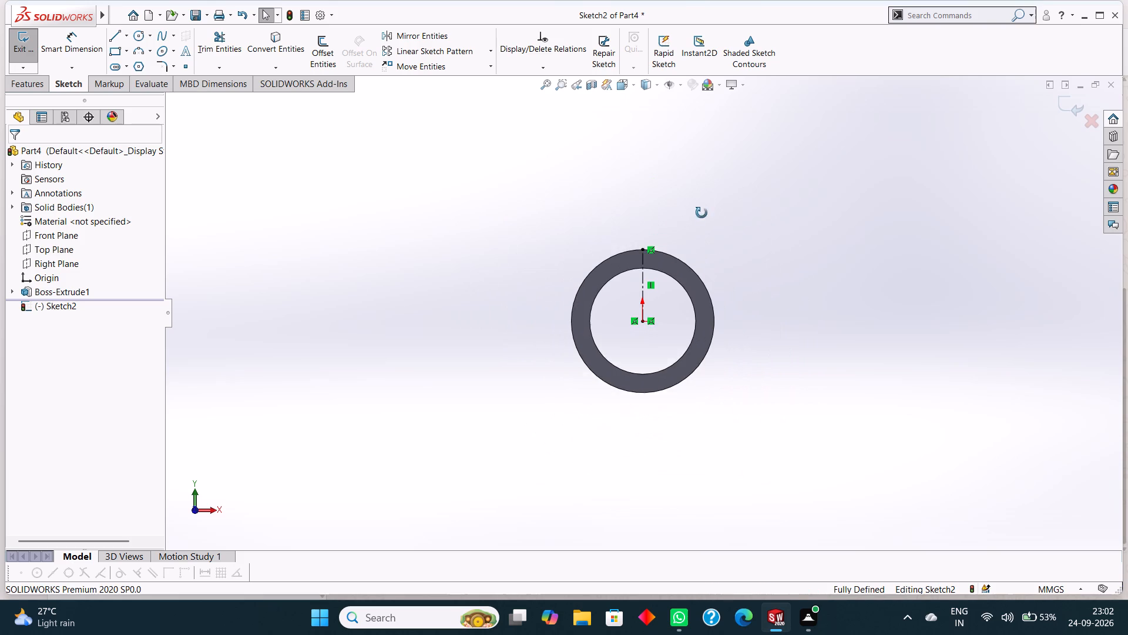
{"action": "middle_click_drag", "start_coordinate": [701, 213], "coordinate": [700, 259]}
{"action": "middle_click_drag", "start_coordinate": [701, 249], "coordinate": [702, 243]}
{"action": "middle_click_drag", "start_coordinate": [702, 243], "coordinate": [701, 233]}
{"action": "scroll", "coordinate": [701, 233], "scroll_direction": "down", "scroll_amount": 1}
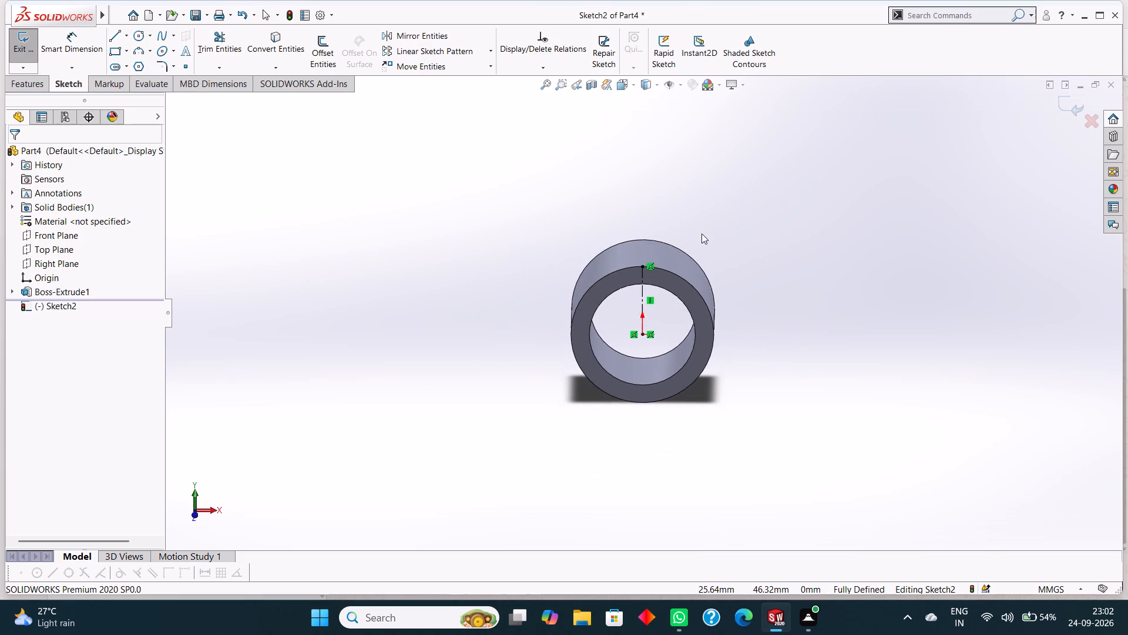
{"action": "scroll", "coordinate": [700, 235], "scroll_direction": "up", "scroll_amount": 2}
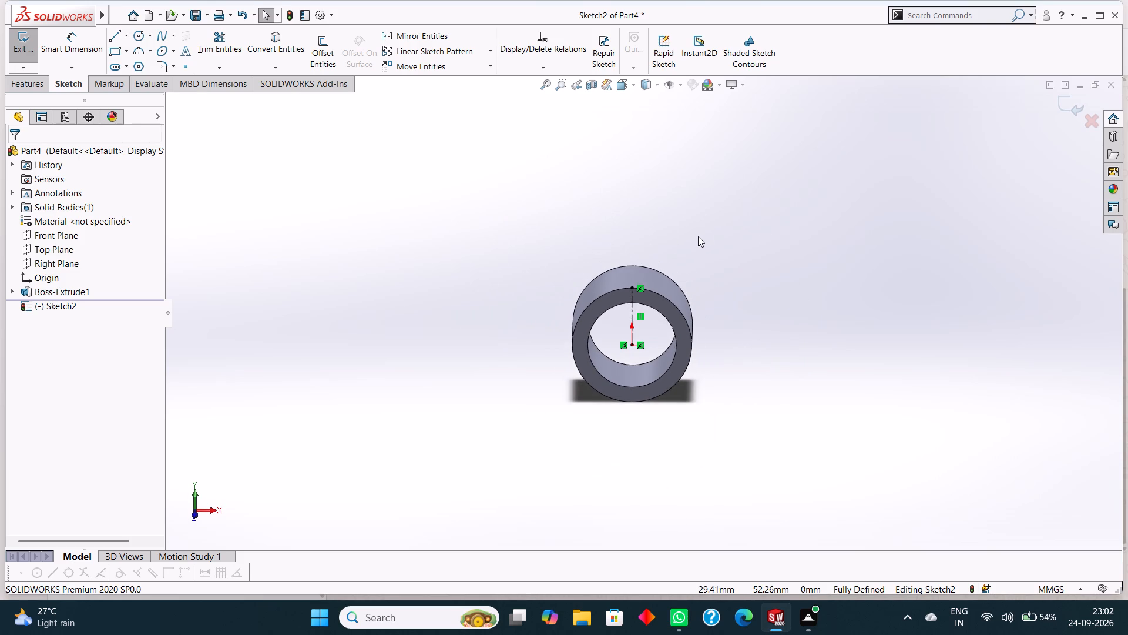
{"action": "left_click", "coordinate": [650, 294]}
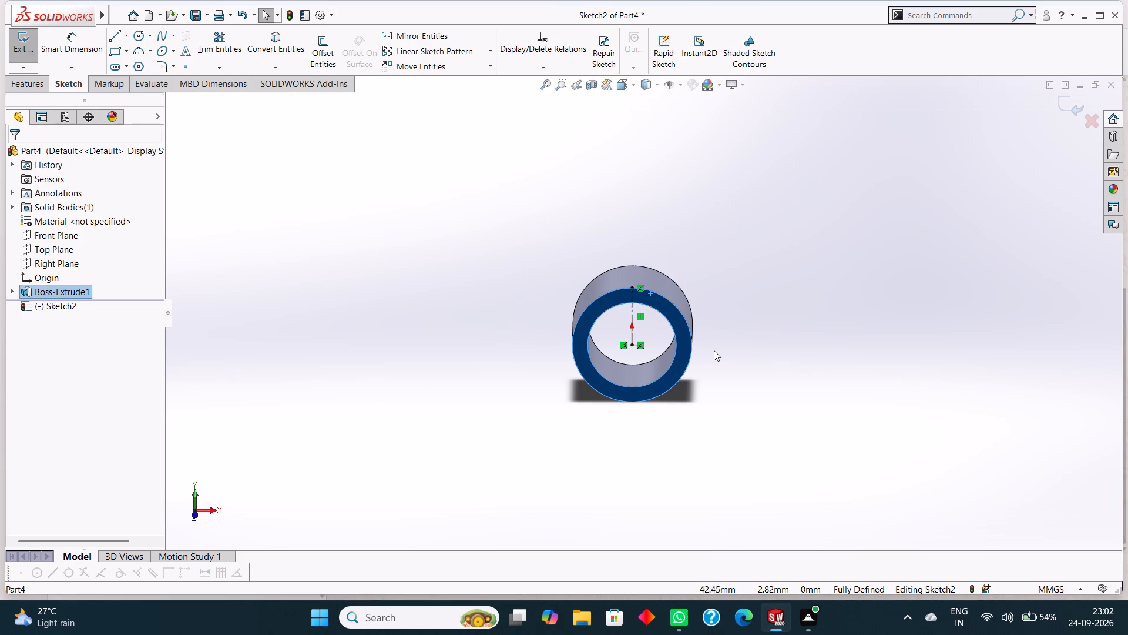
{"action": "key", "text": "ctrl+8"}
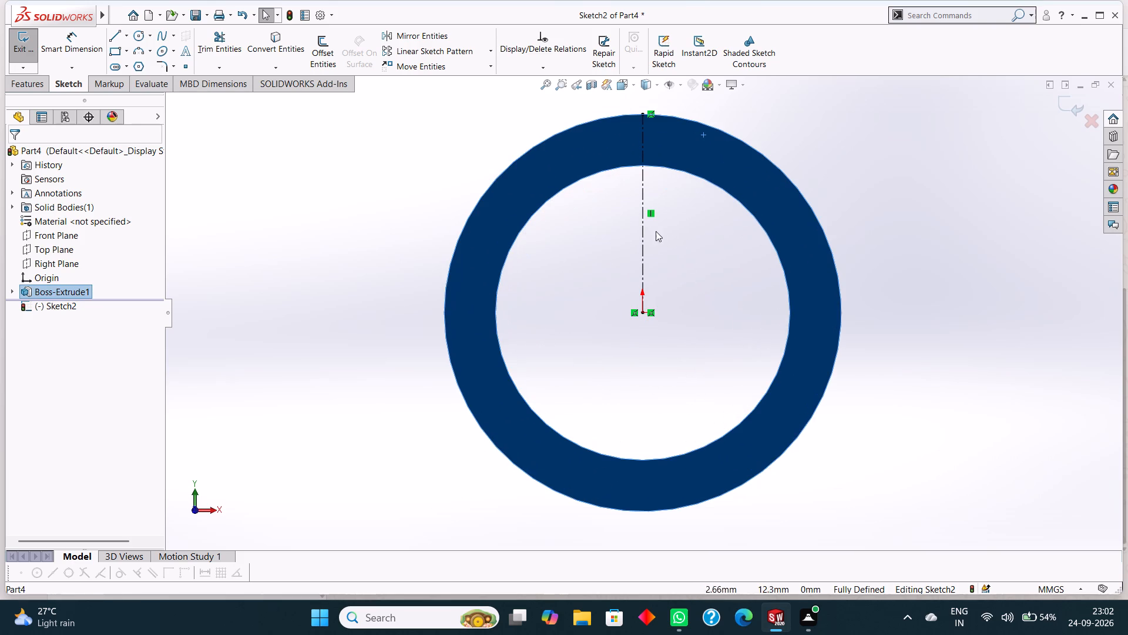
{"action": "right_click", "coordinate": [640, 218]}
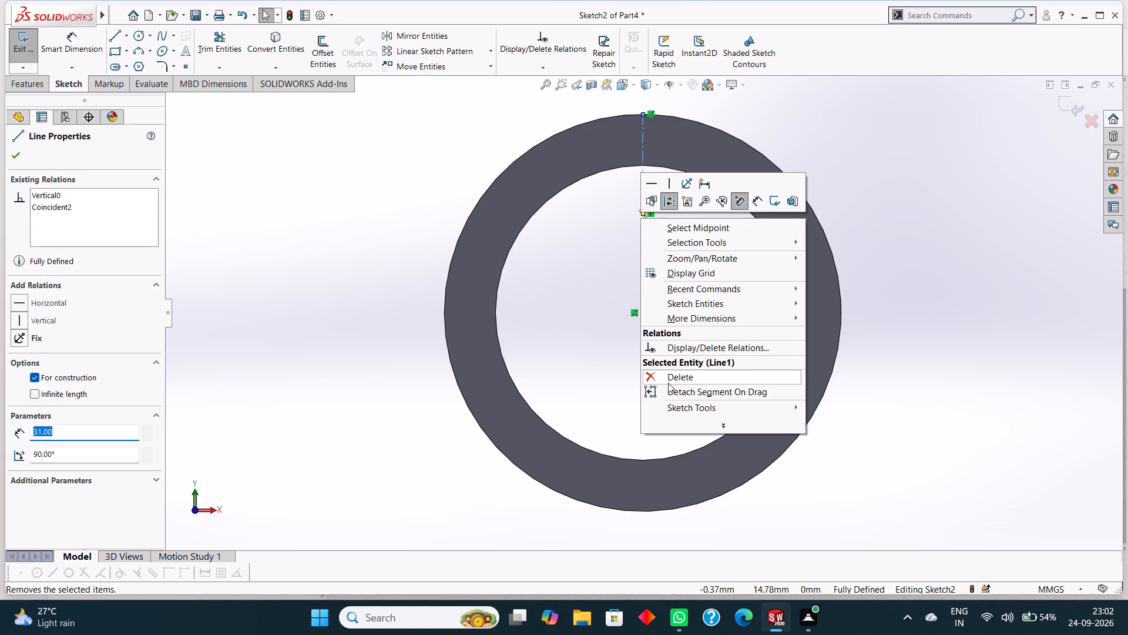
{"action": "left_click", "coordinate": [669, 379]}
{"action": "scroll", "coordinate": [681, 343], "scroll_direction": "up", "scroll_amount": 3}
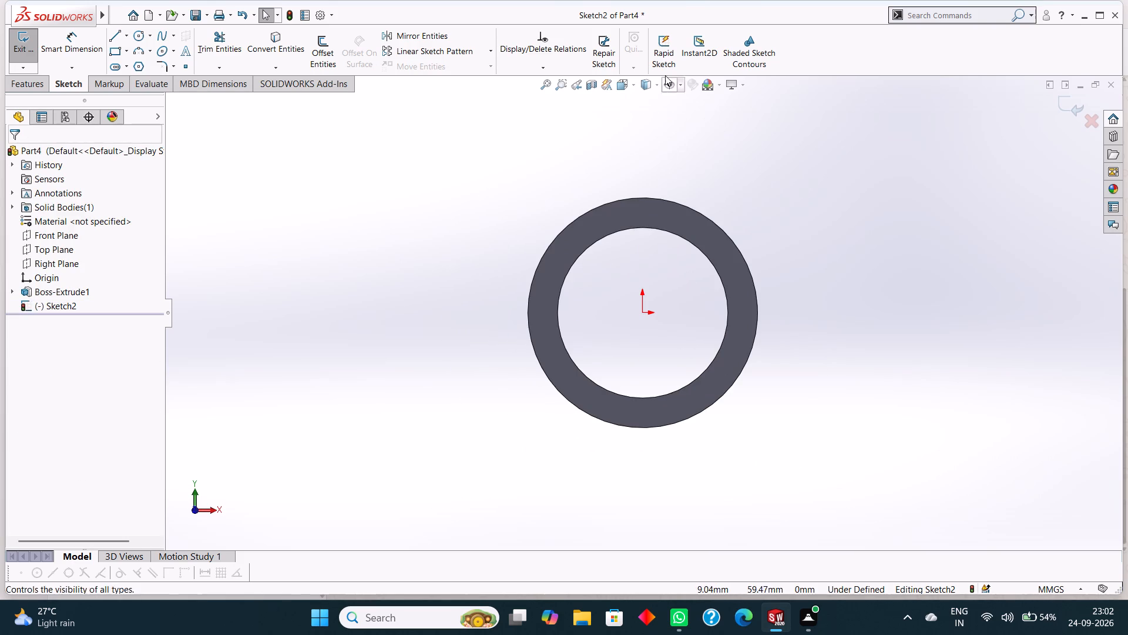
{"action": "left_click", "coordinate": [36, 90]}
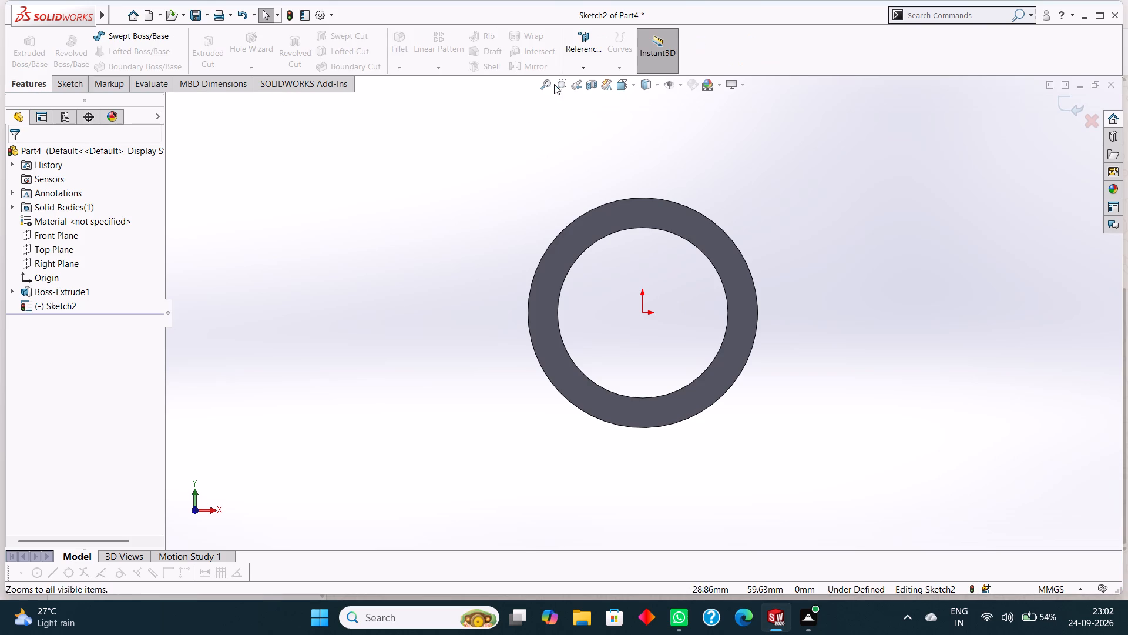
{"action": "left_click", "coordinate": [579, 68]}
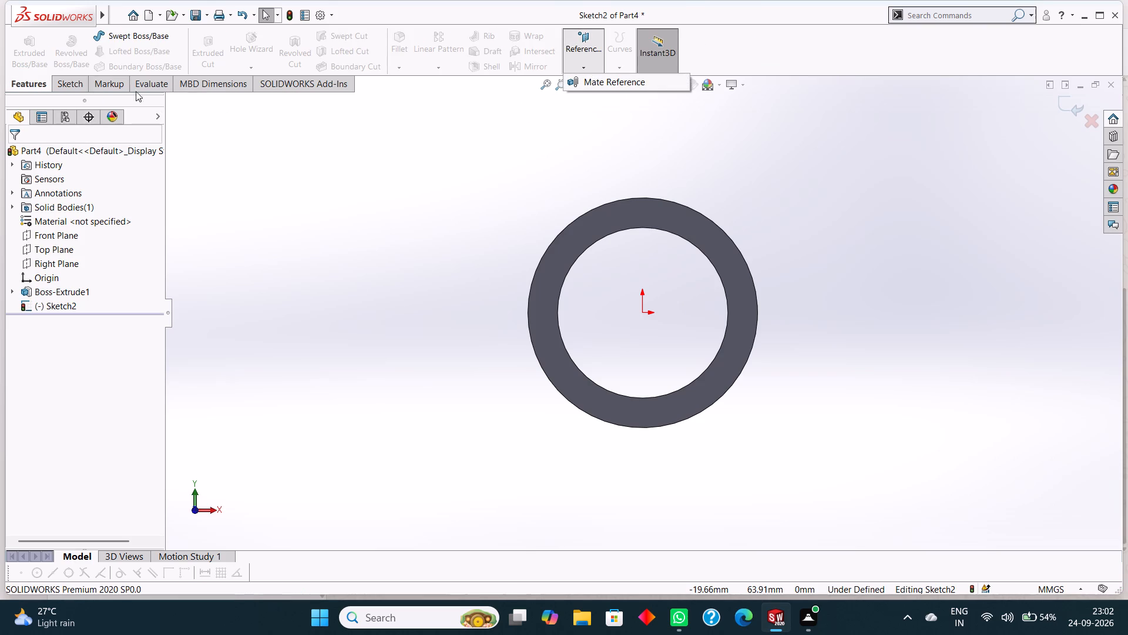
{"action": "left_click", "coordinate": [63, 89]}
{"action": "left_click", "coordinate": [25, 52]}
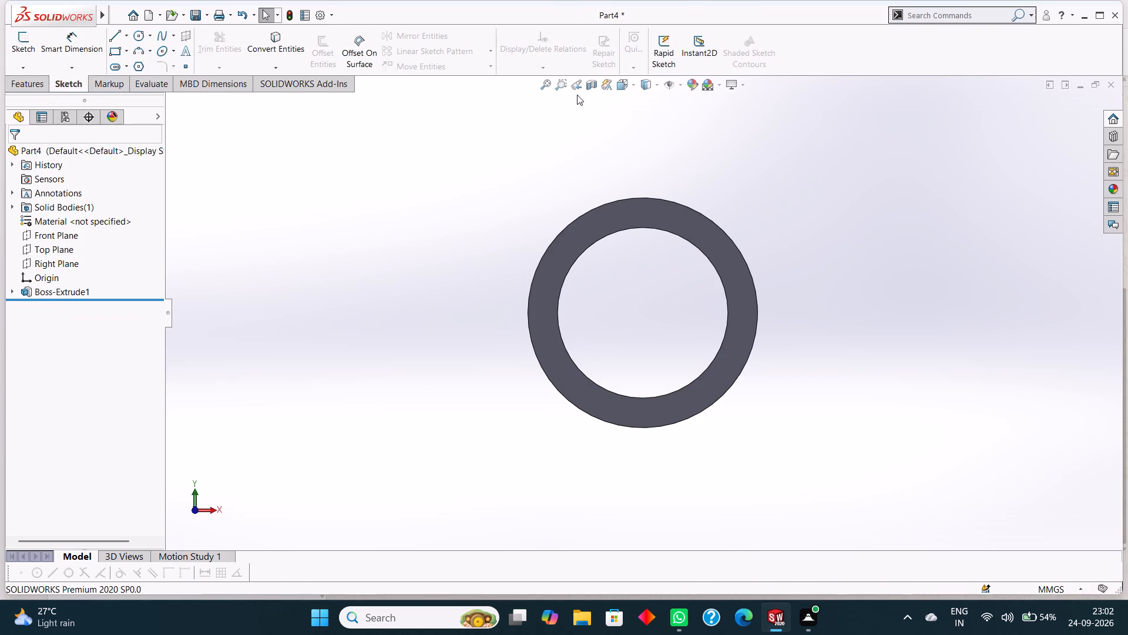
Create a reference plane offset 38 mm from the Front Plane, on the ring's front face side.
{"action": "left_click", "coordinate": [23, 86]}
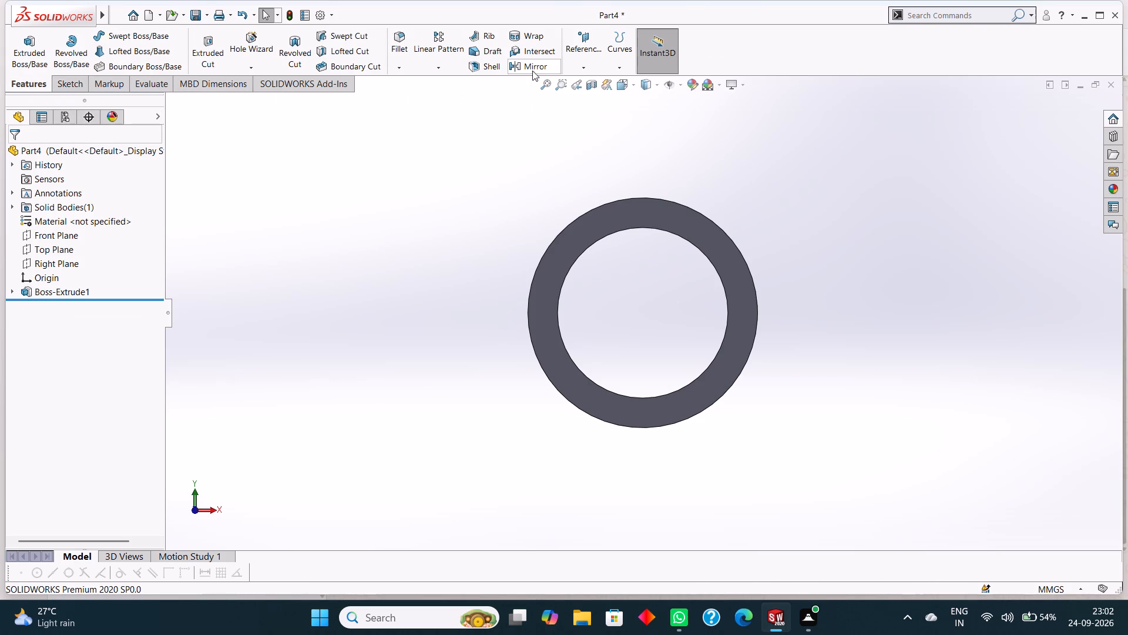
{"action": "left_click", "coordinate": [588, 66]}
{"action": "left_click", "coordinate": [606, 78]}
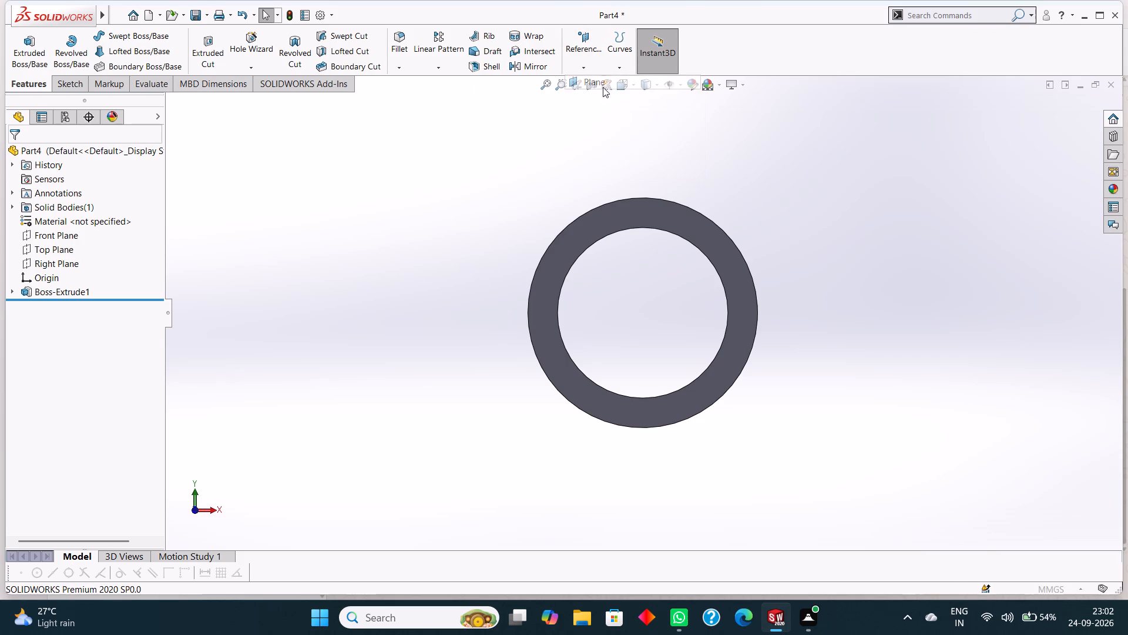
{"action": "left_click", "coordinate": [173, 103]}
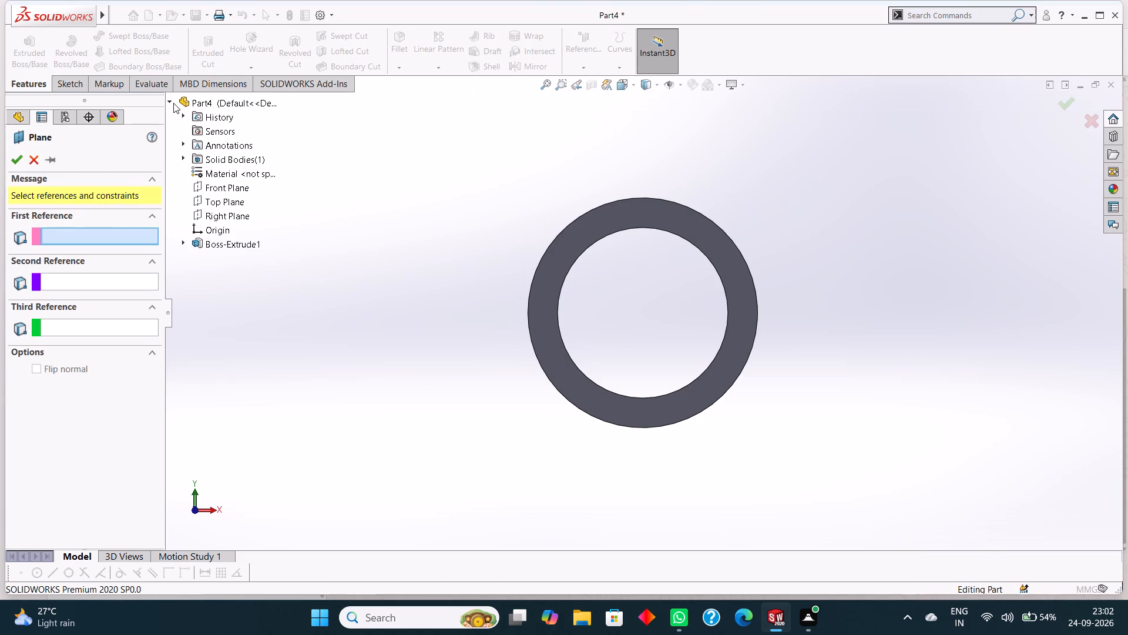
{"action": "left_click", "coordinate": [229, 185]}
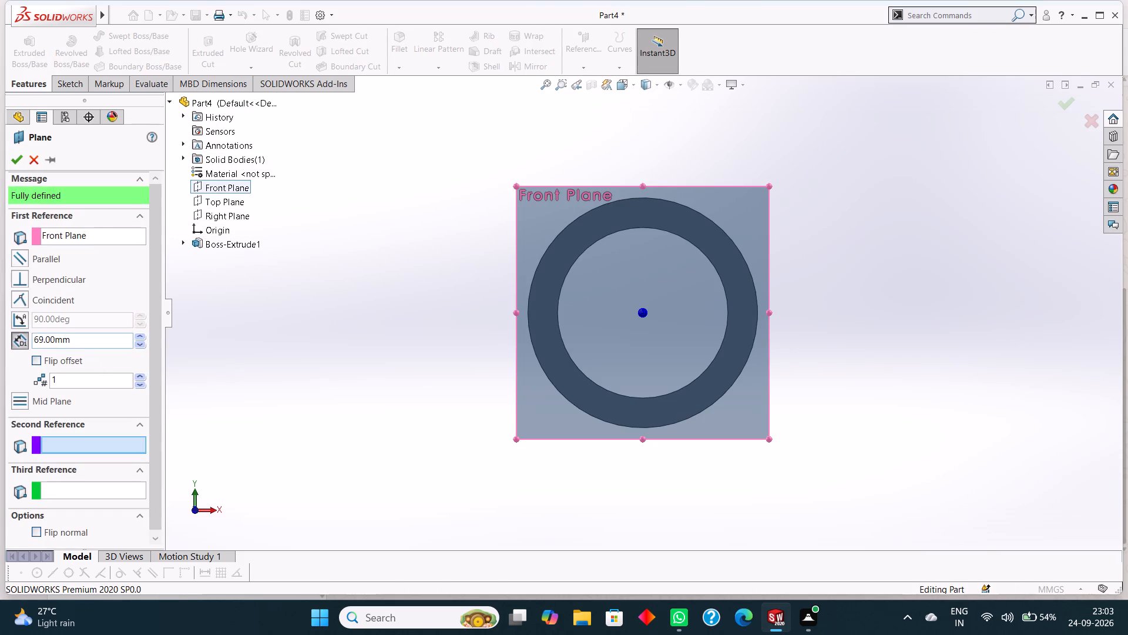
{"action": "left_click_drag", "start_coordinate": [79, 343], "coordinate": [22, 340]}
{"action": "middle_click_drag", "start_coordinate": [406, 223], "coordinate": [397, 301]}
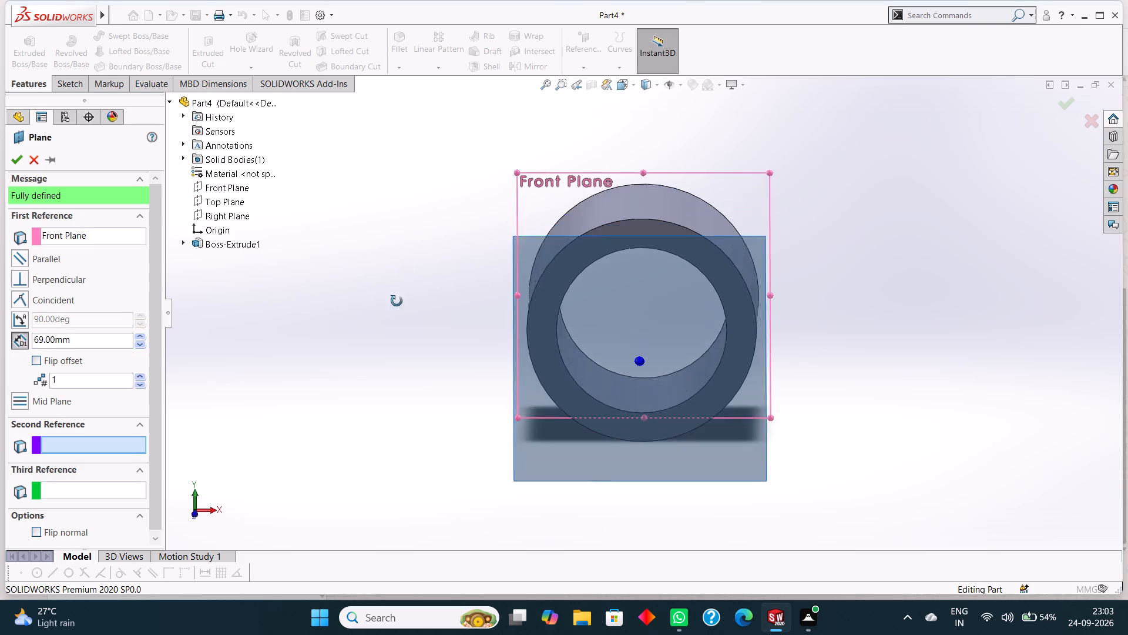
{"action": "middle_click_drag", "start_coordinate": [397, 301], "coordinate": [405, 320]}
{"action": "middle_click_drag", "start_coordinate": [406, 318], "coordinate": [377, 302]}
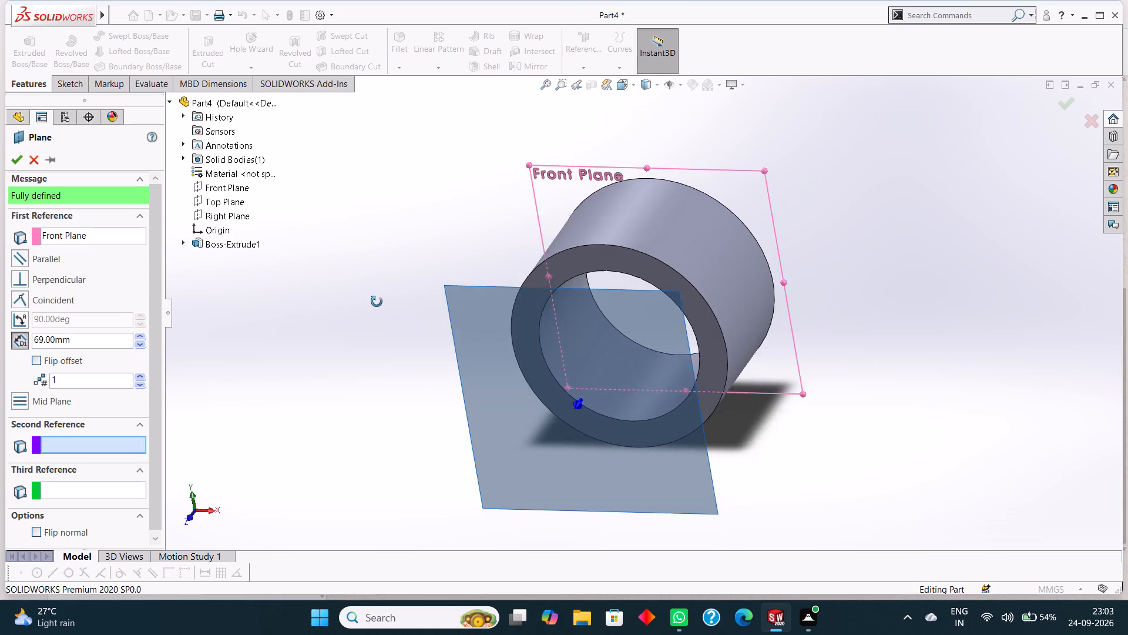
{"action": "middle_click_drag", "start_coordinate": [377, 302], "coordinate": [384, 295]}
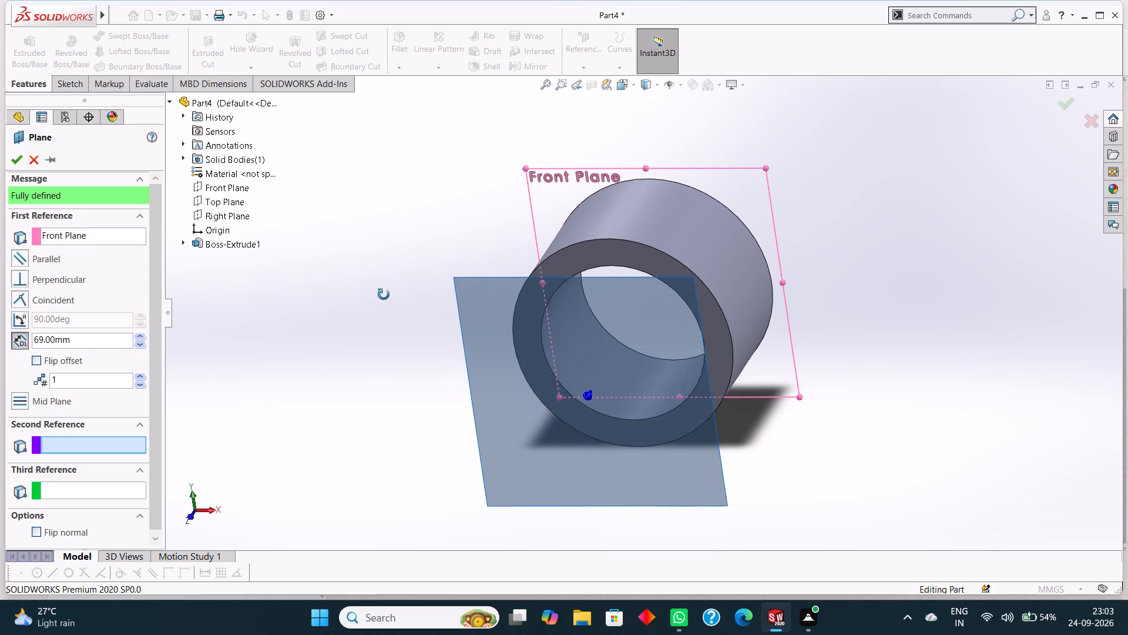
{"action": "middle_click_drag", "start_coordinate": [384, 295], "coordinate": [387, 295]}
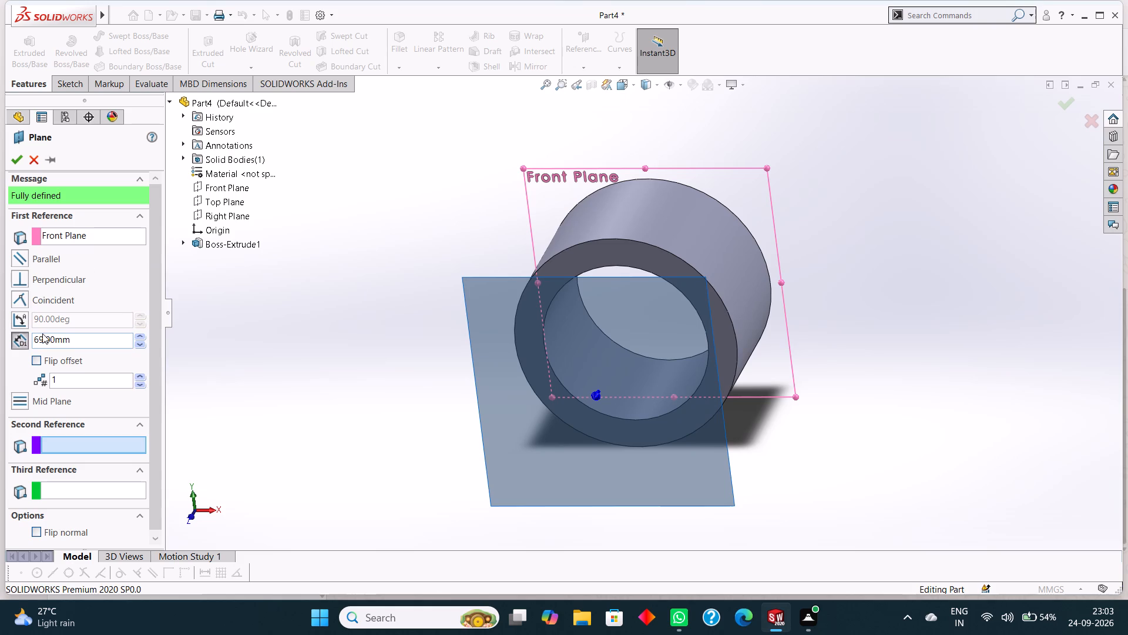
{"action": "left_click_drag", "start_coordinate": [83, 335], "coordinate": [29, 335]}
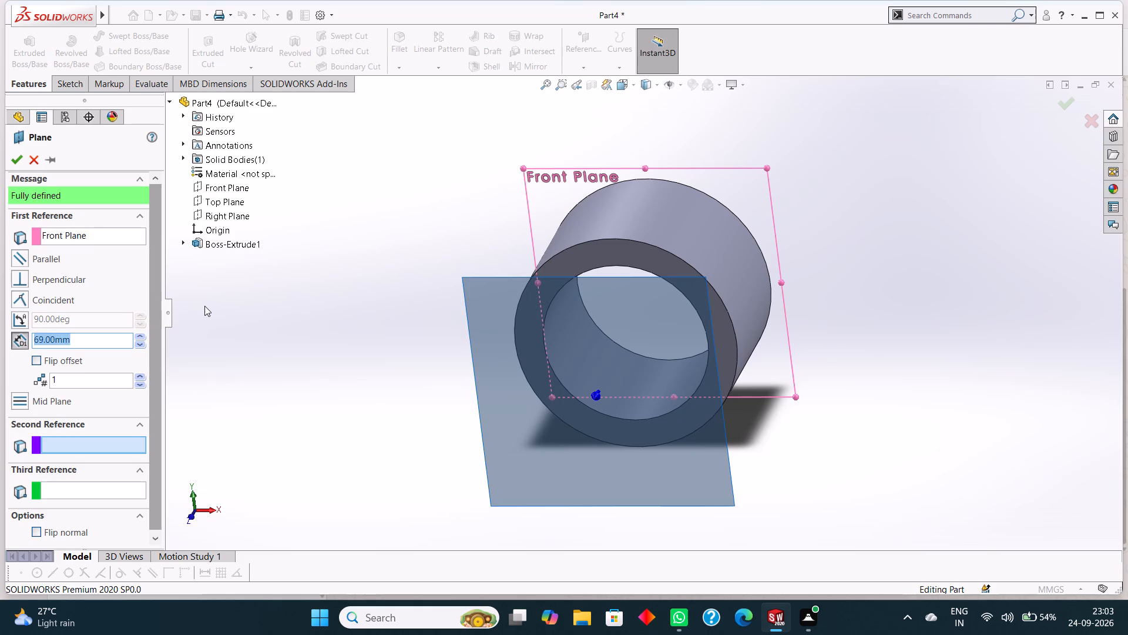
{"action": "key", "text": "3"}
{"action": "key", "text": "8"}
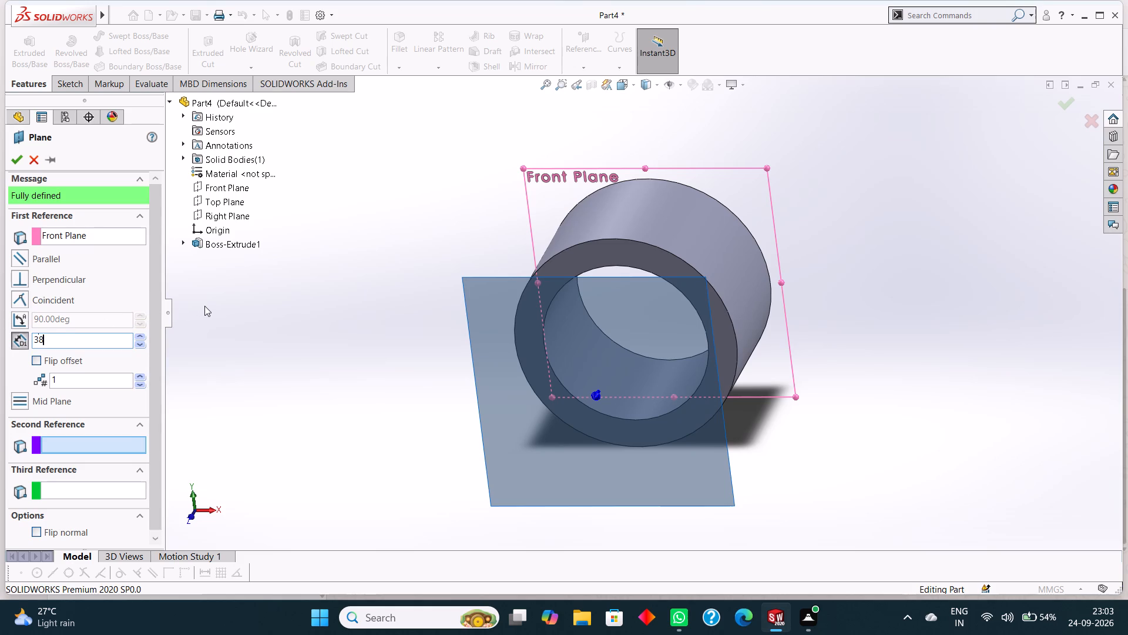
{"action": "key", "text": "Return"}
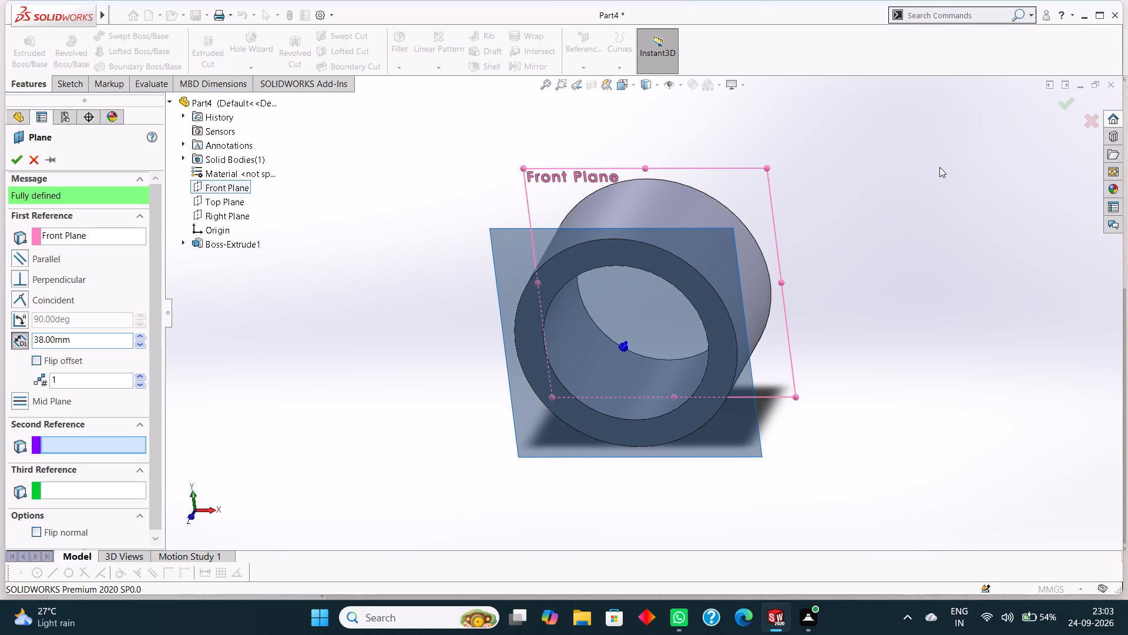
{"action": "middle_click_drag", "start_coordinate": [940, 167], "coordinate": [887, 214]}
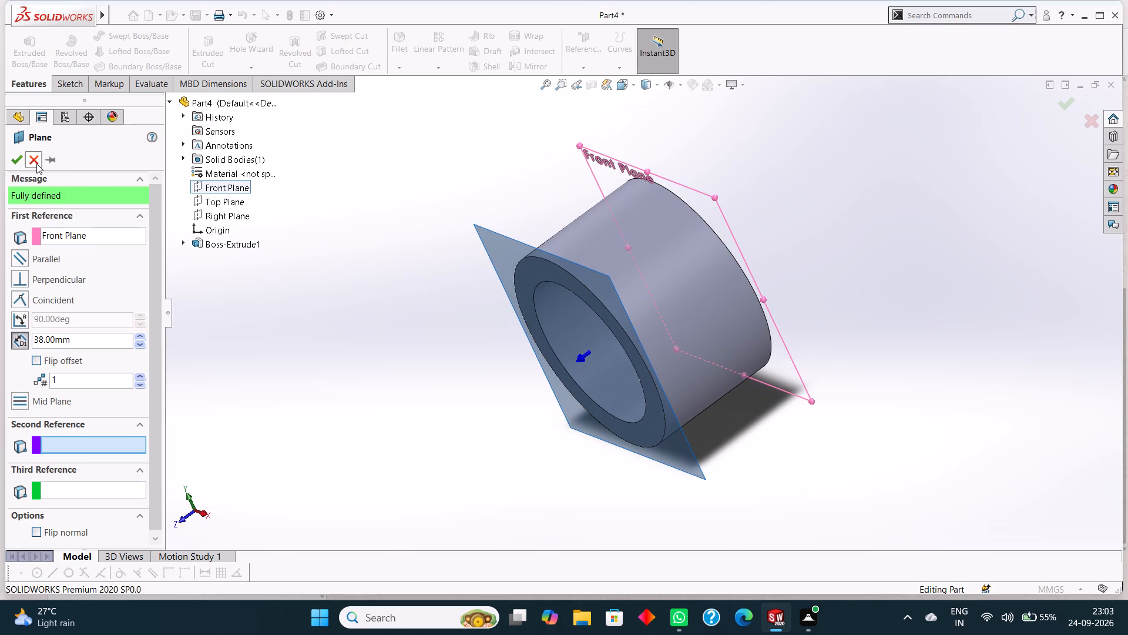
{"action": "left_click", "coordinate": [15, 163]}
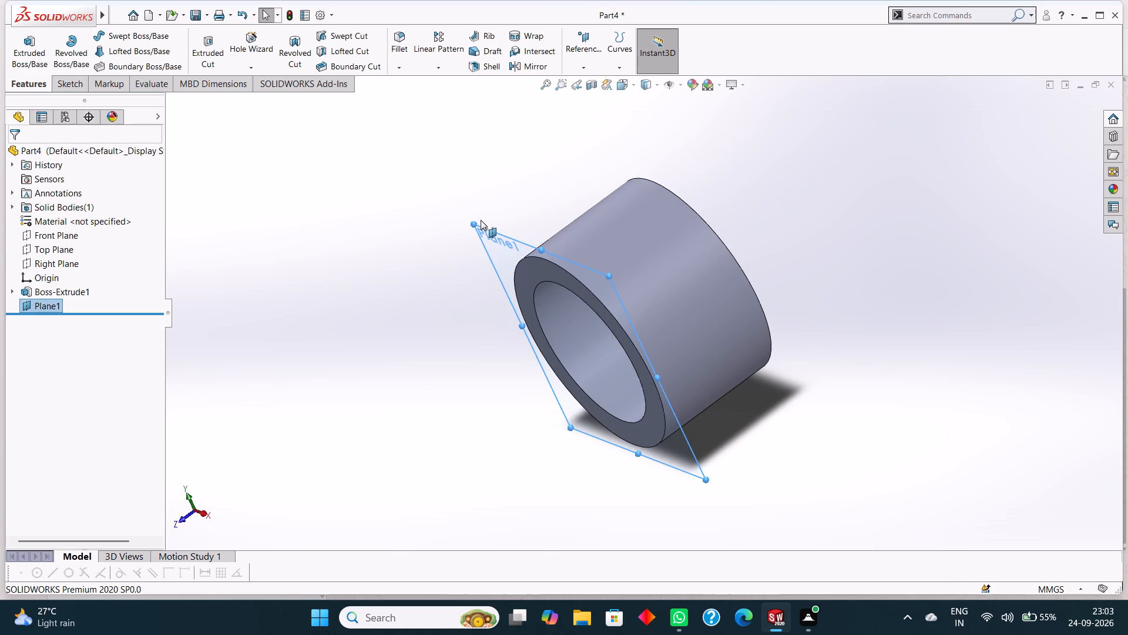
Start a sketch on the offset plane and draw a 31 mm vertical centreline from the origin up to the ring's outer edge.
{"action": "left_click", "coordinate": [486, 228]}
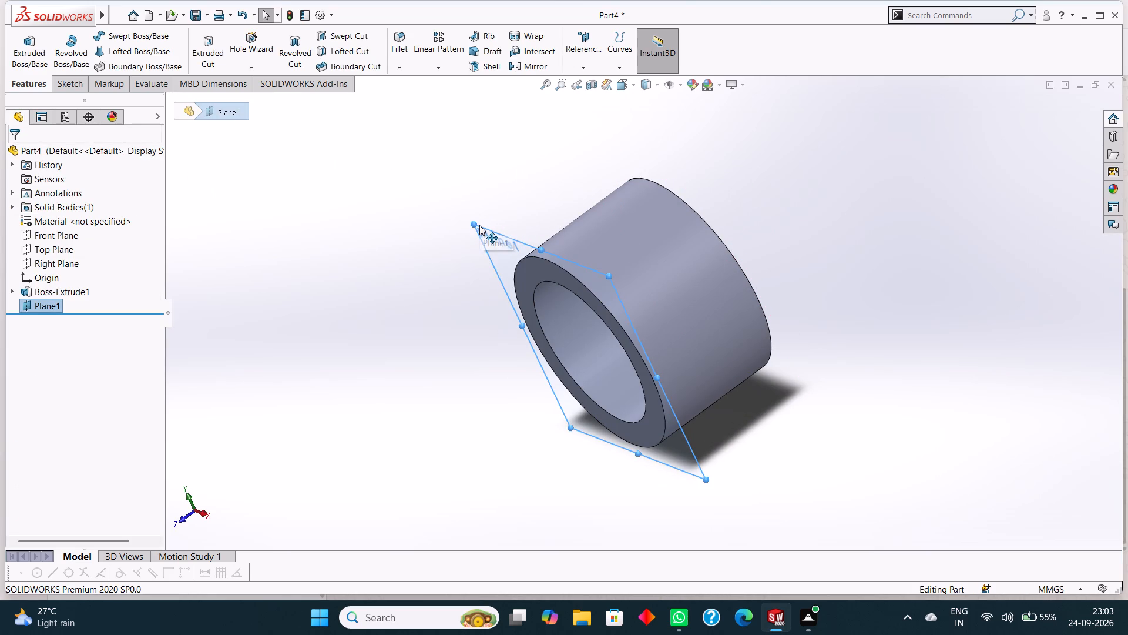
{"action": "key", "text": "ctrl+8"}
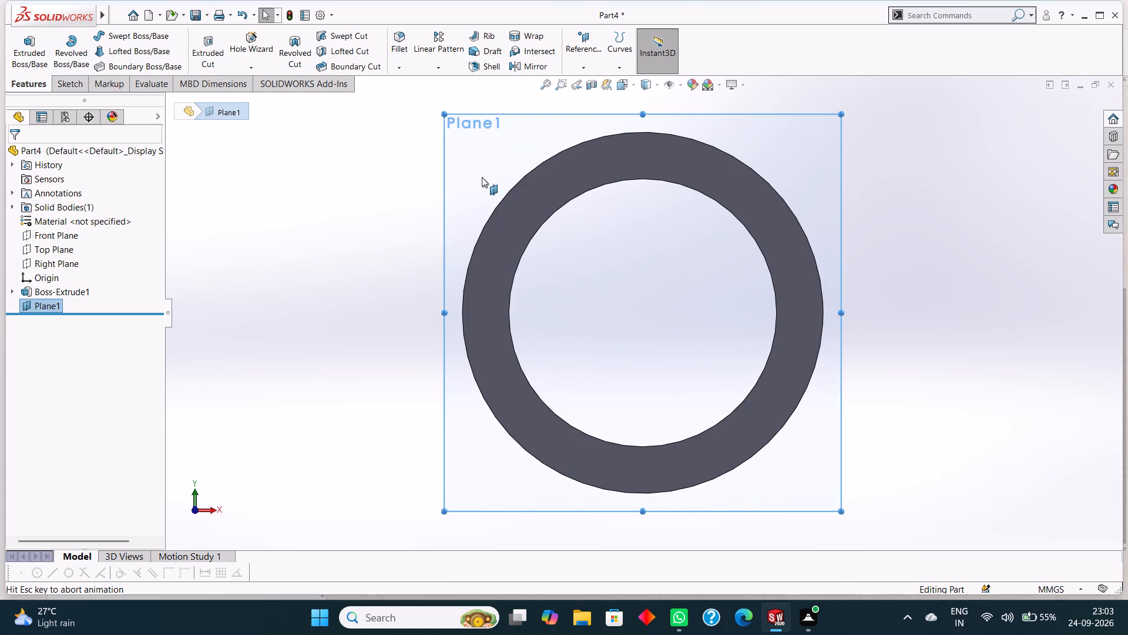
{"action": "scroll", "coordinate": [595, 224], "scroll_direction": "up", "scroll_amount": 2}
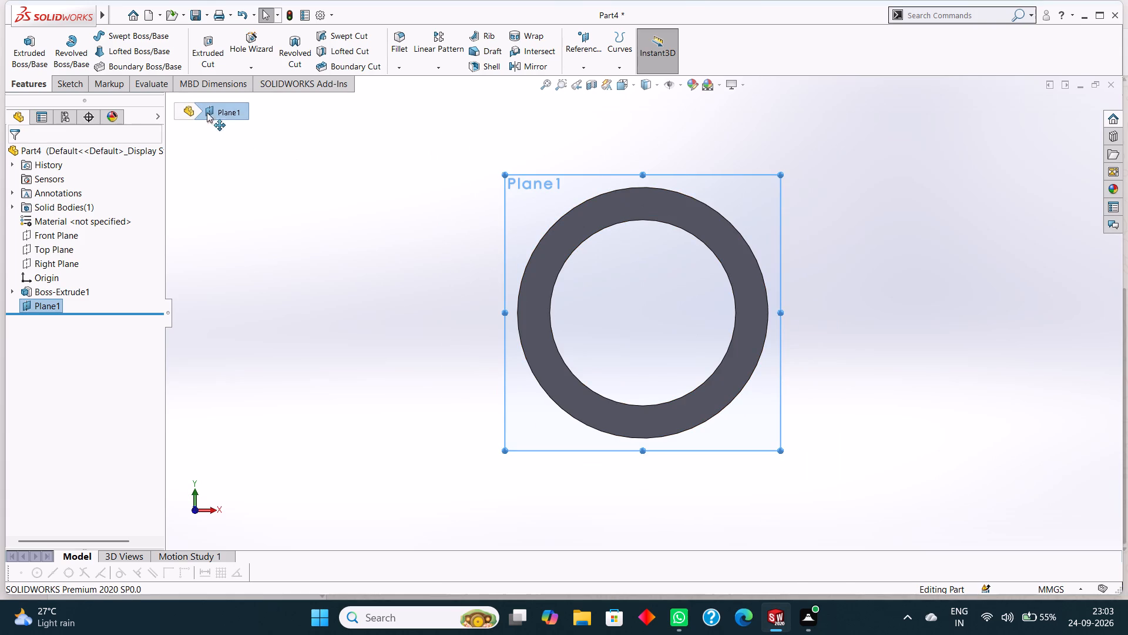
{"action": "right_click", "coordinate": [529, 194]}
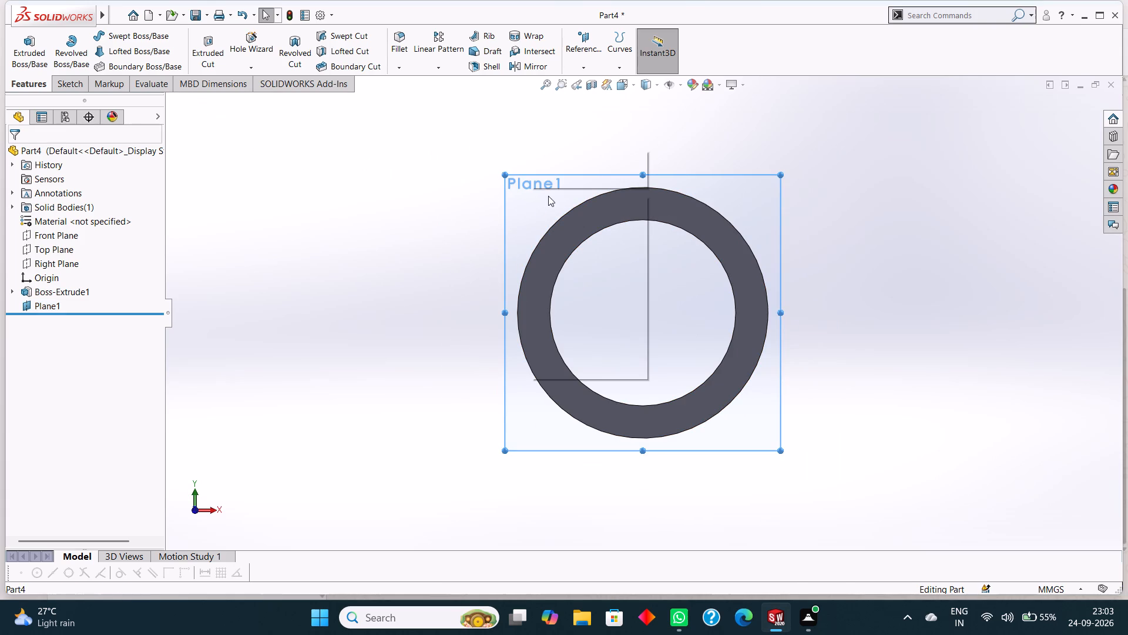
{"action": "left_click", "coordinate": [555, 180]}
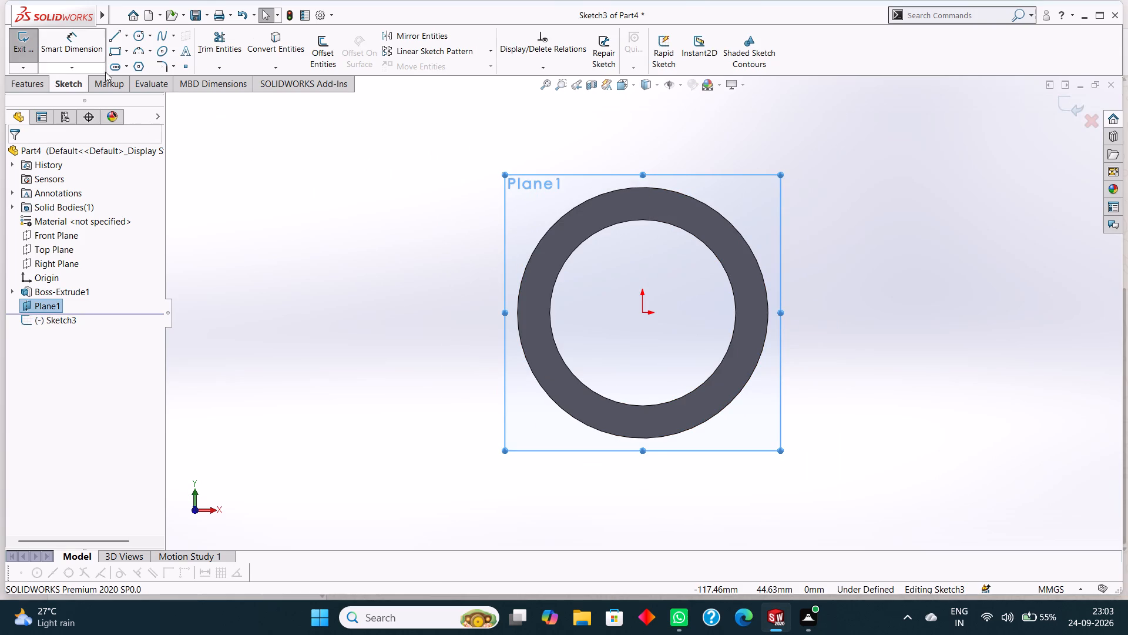
{"action": "left_click", "coordinate": [127, 35]}
{"action": "left_click", "coordinate": [136, 68]}
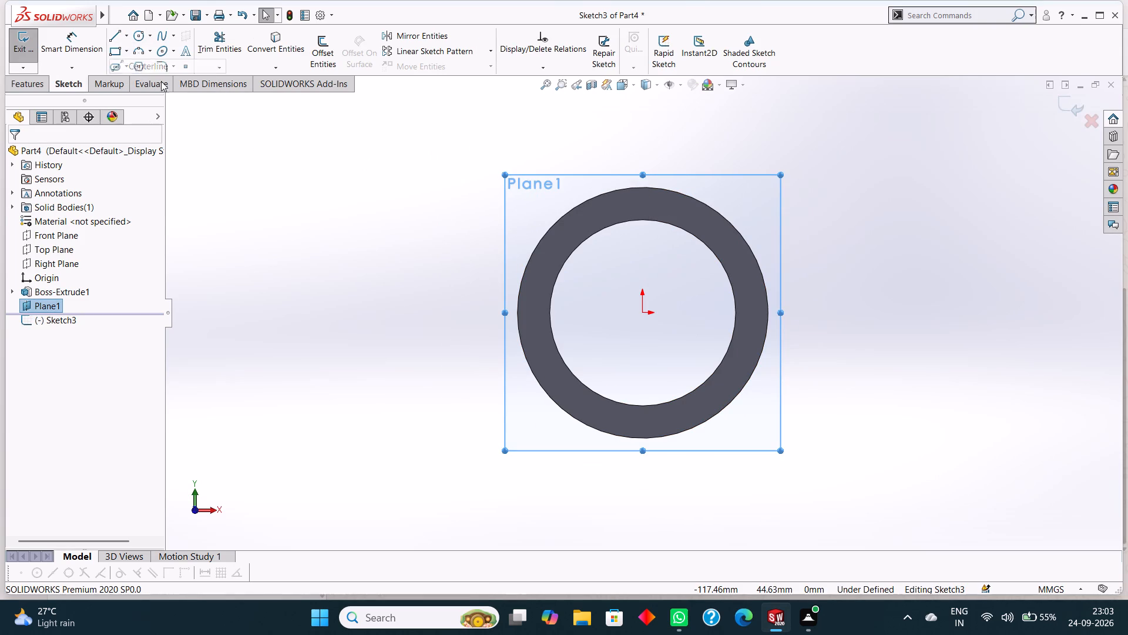
{"action": "left_click", "coordinate": [643, 313]}
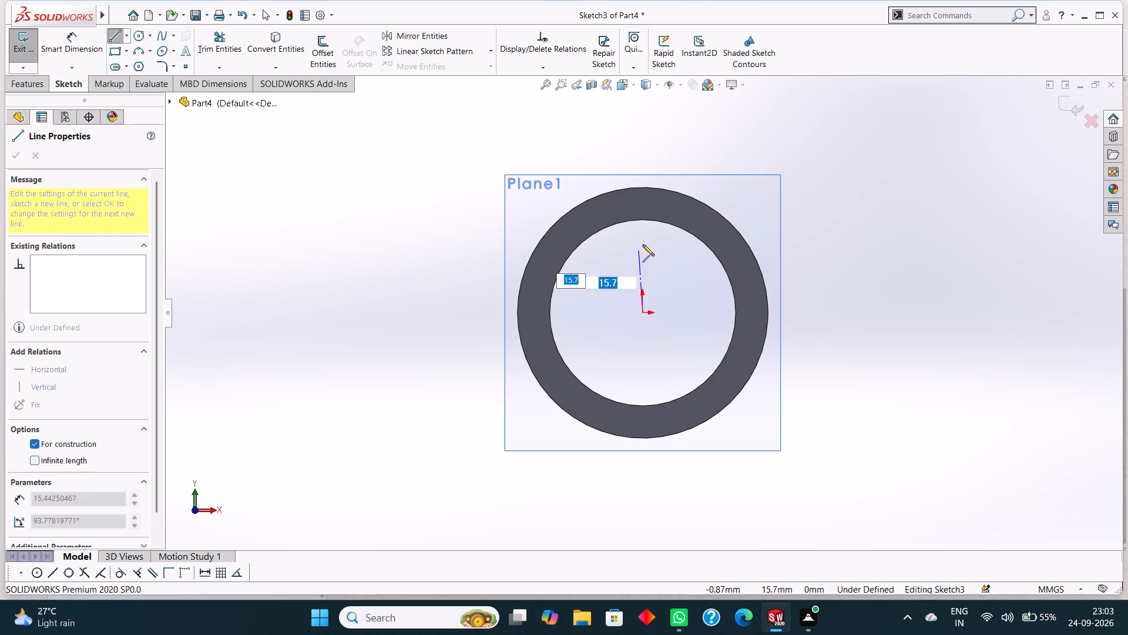
{"action": "left_click", "coordinate": [643, 185]}
{"action": "right_click", "coordinate": [613, 145]}
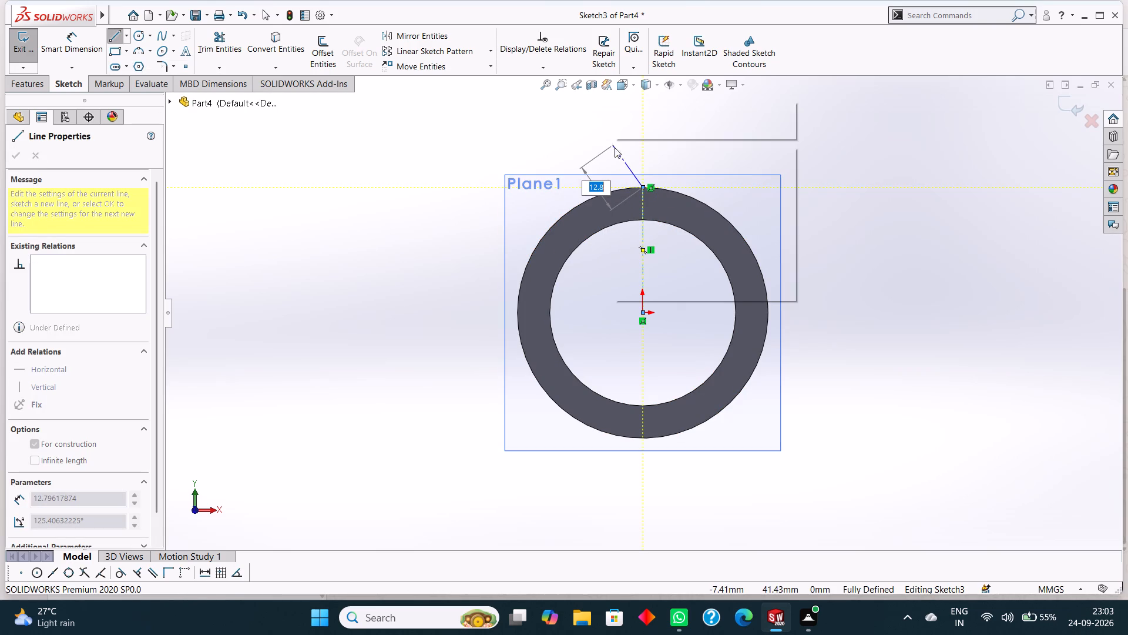
{"action": "left_click", "coordinate": [643, 151]}
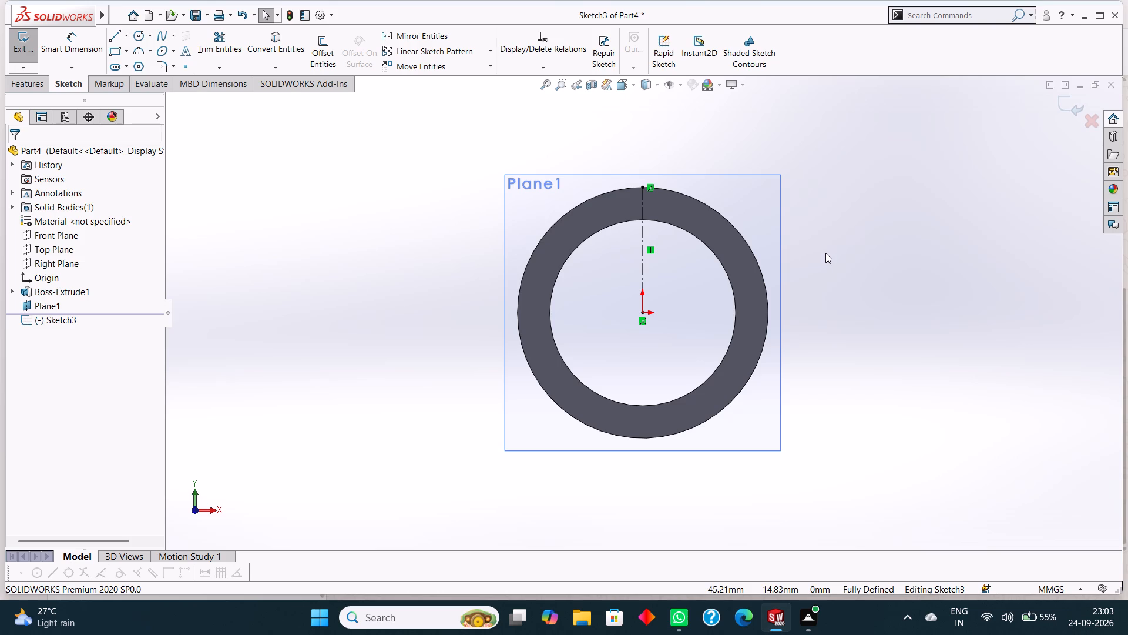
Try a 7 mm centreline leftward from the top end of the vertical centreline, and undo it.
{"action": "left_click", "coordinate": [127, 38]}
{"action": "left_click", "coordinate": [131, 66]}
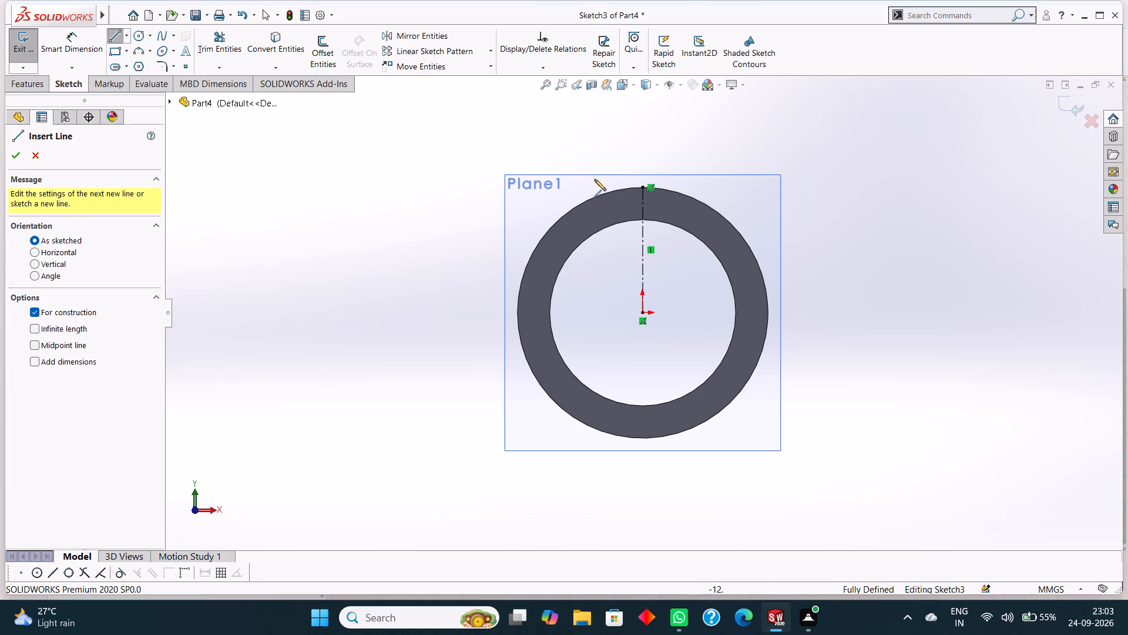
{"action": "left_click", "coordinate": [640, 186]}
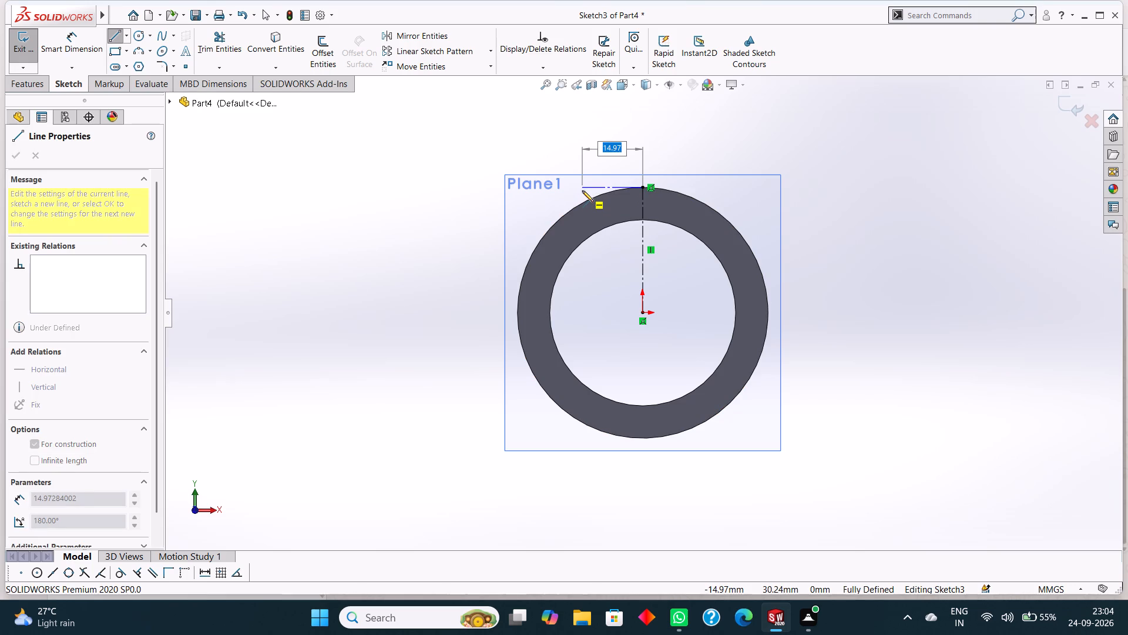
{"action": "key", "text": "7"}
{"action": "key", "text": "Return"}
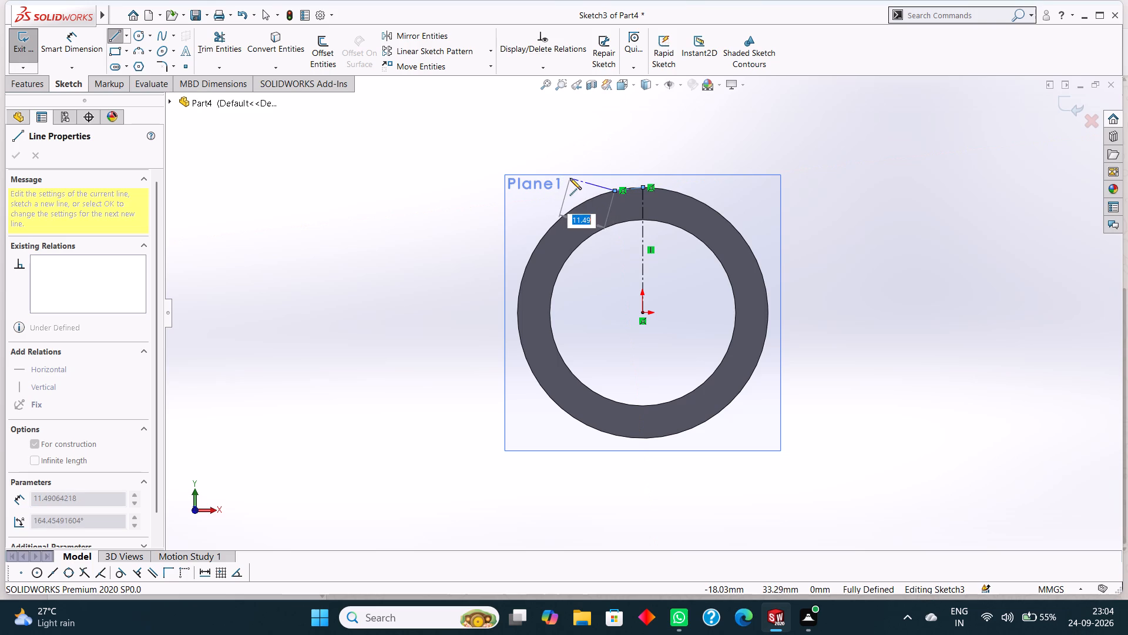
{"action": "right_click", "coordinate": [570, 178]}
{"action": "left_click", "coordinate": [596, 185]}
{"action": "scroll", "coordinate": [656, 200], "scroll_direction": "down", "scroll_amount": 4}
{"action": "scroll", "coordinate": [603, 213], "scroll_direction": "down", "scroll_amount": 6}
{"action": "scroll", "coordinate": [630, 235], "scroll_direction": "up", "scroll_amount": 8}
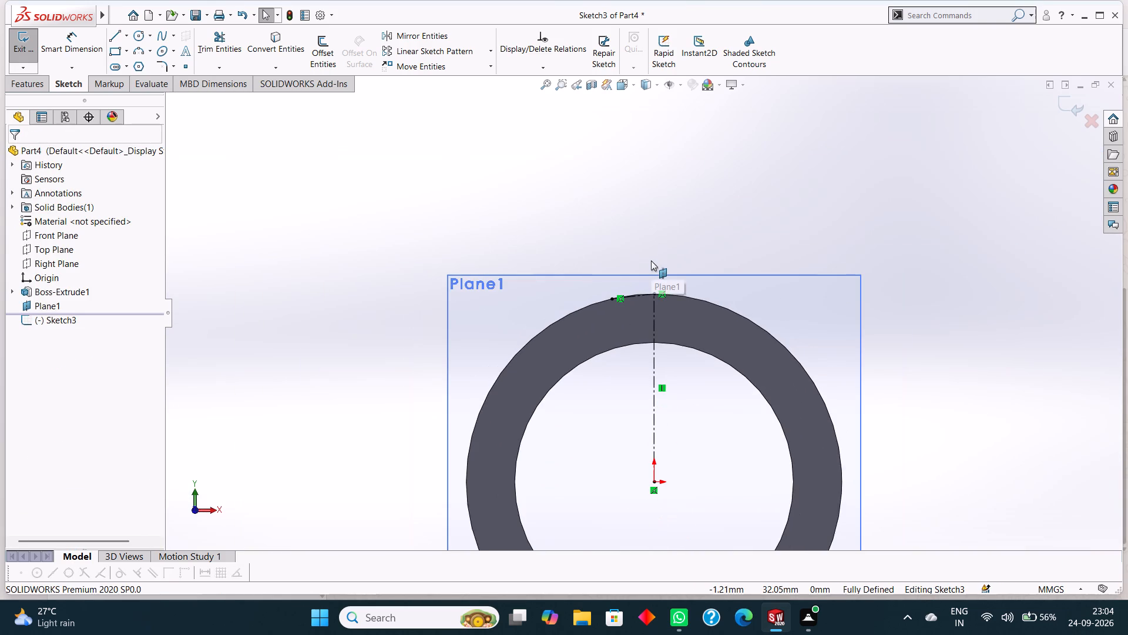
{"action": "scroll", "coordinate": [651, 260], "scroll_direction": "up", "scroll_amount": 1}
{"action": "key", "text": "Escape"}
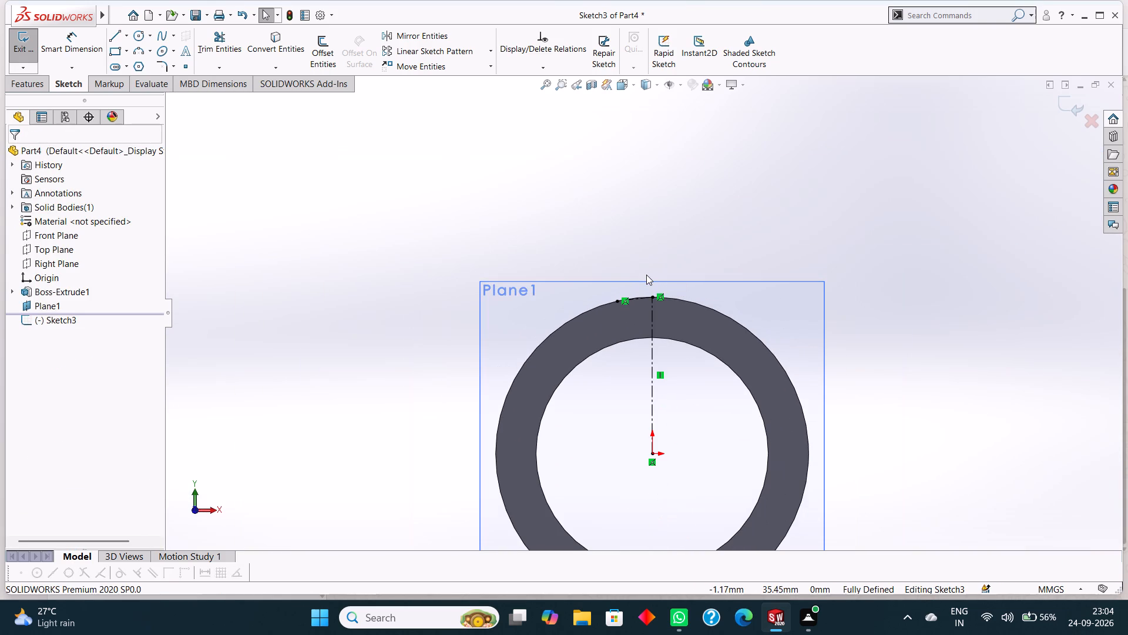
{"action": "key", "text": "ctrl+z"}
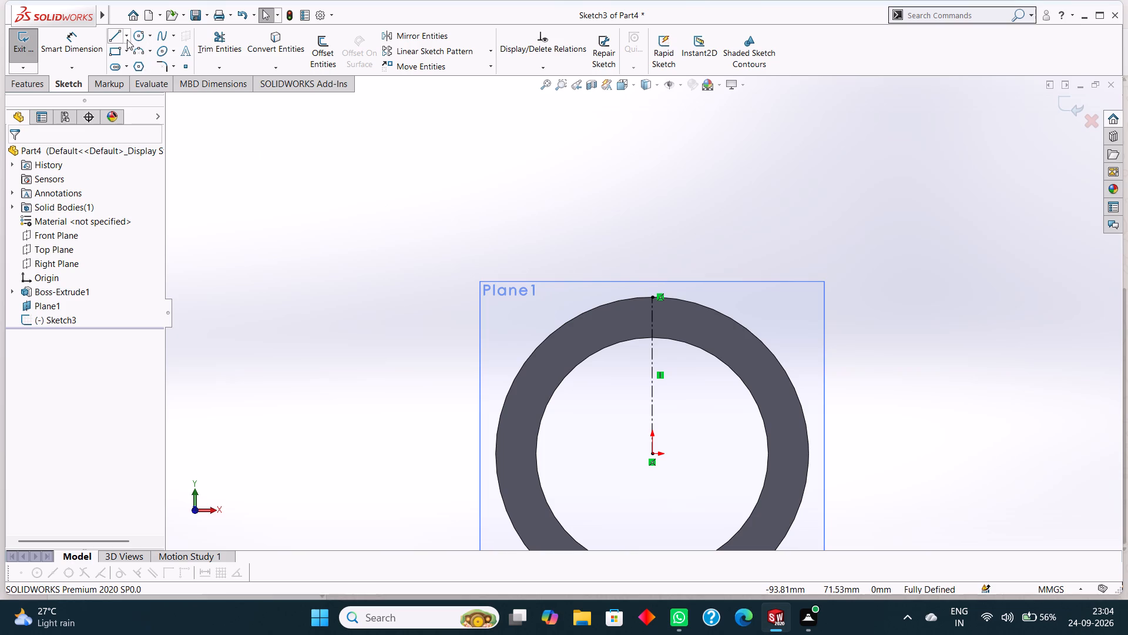
Draw a 7 mm horizontal line leftward from the origin, continuing into a vertical line about 40.57 mm upward past the ring.
{"action": "left_click", "coordinate": [118, 35]}
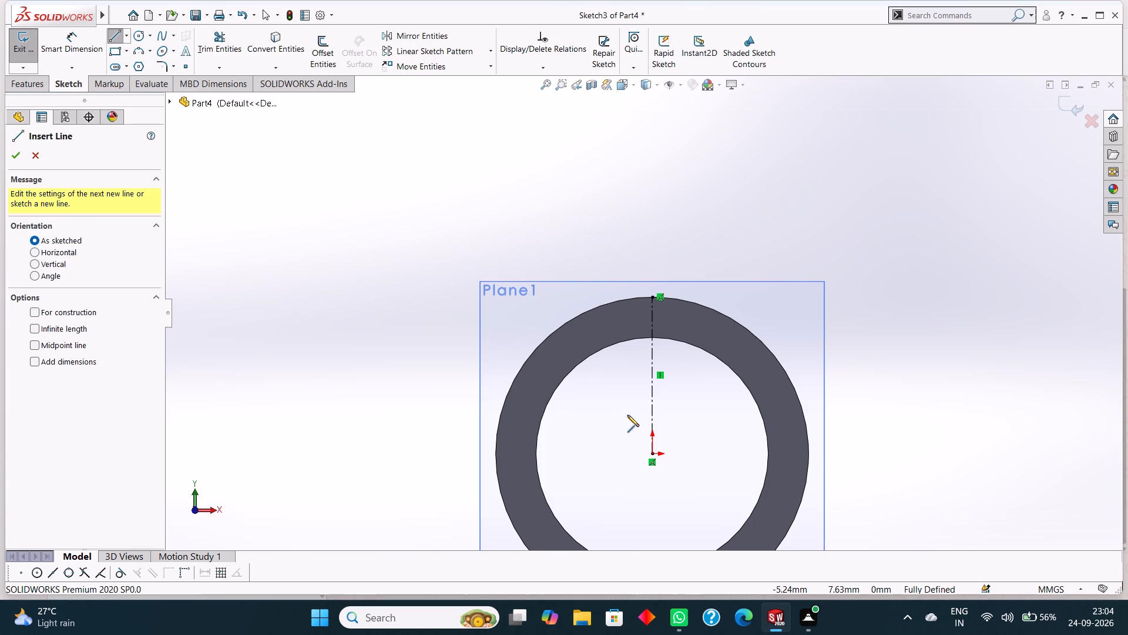
{"action": "left_click", "coordinate": [653, 454]}
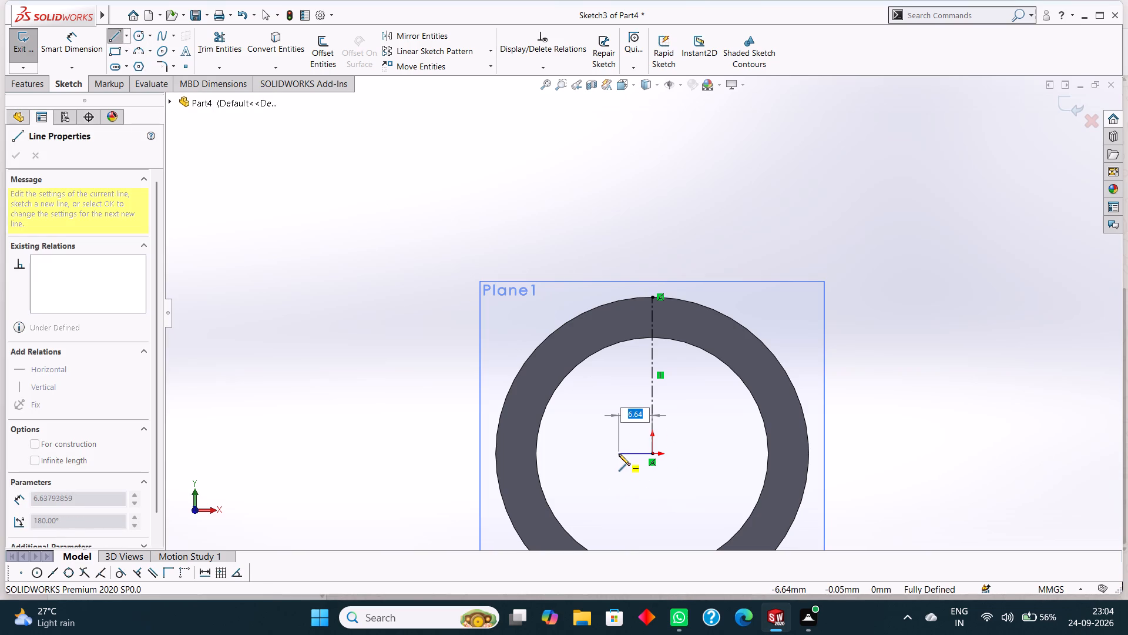
{"action": "key", "text": "7"}
{"action": "key", "text": "Return"}
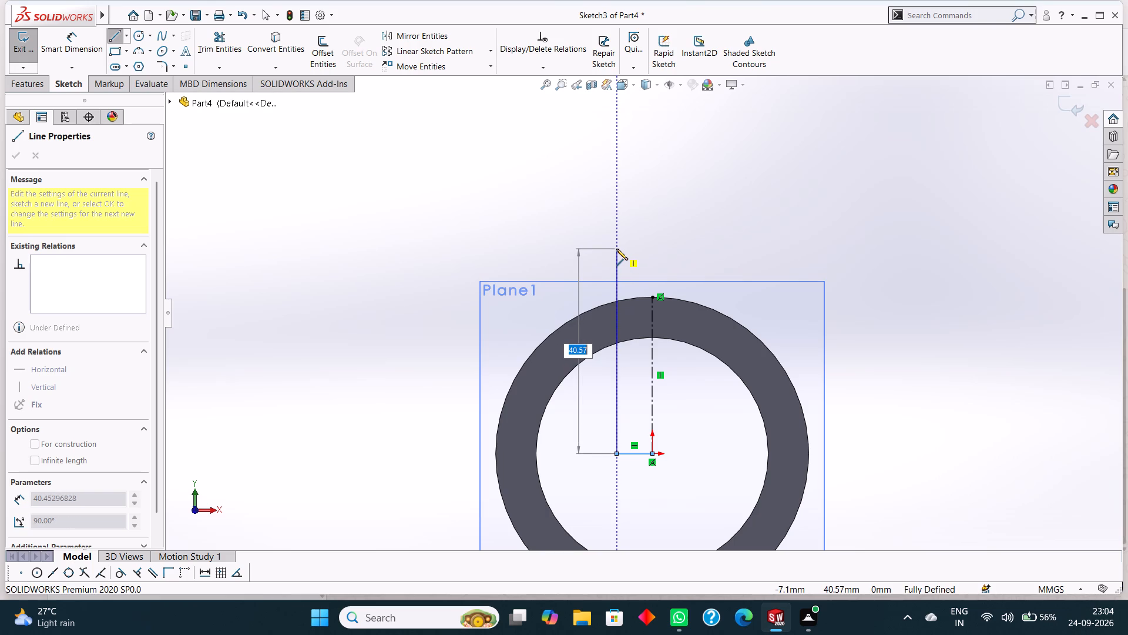
{"action": "left_click", "coordinate": [616, 249]}
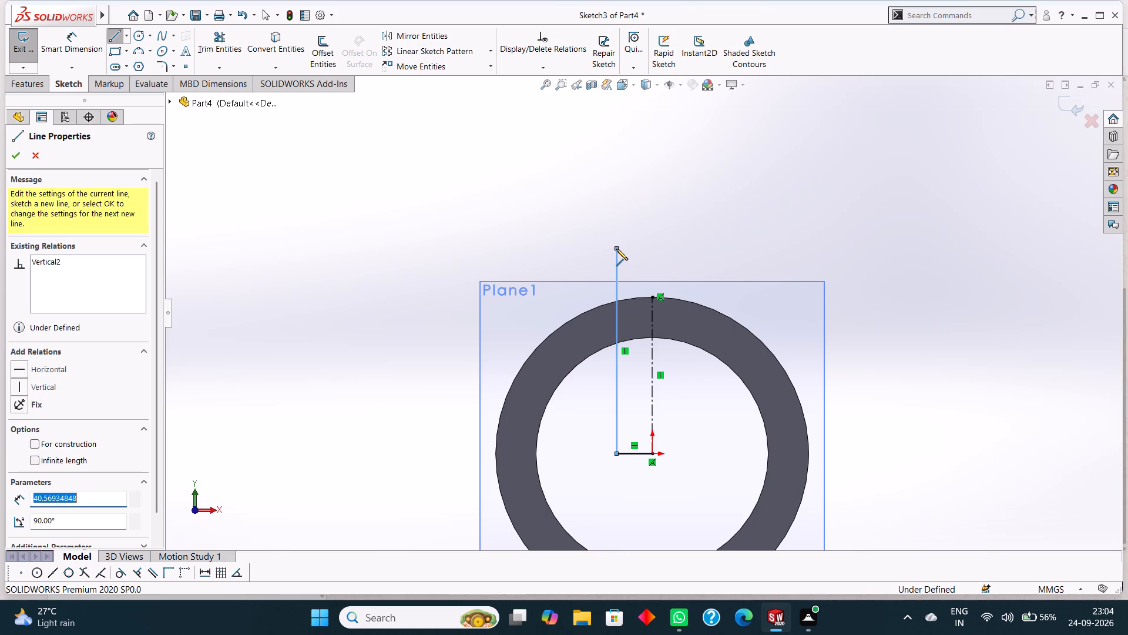
{"action": "right_click", "coordinate": [616, 249]}
{"action": "left_click", "coordinate": [647, 254]}
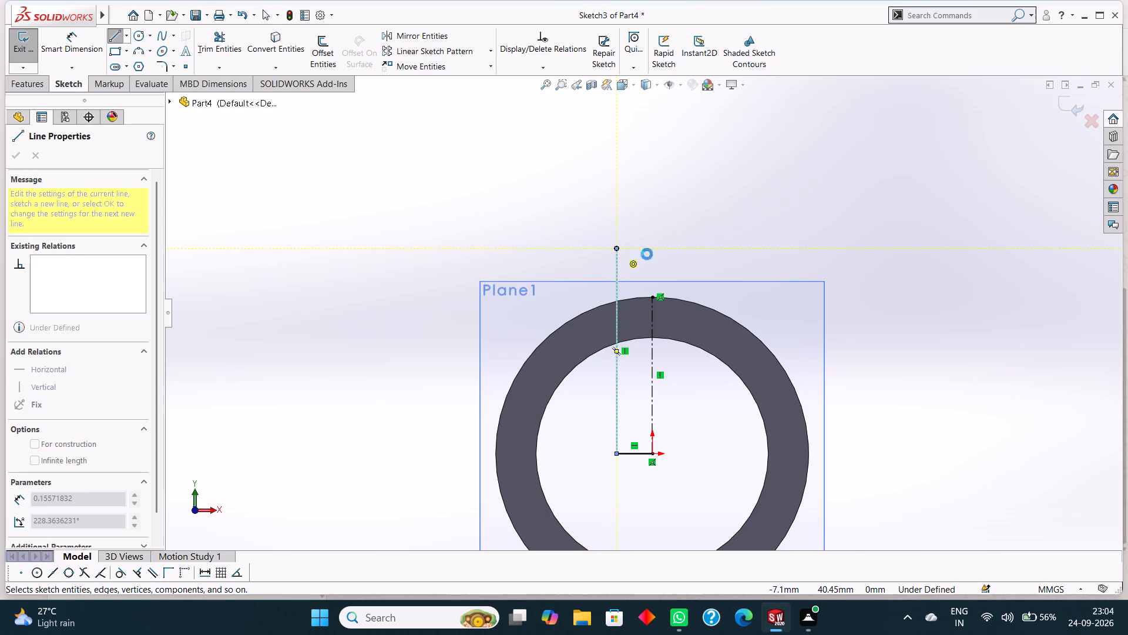
Draw the right-hand line chain from the origin: 7 mm right, about 40.57 mm up, 8 mm right, and about 13.44 mm down to the ring's outer edge.
{"action": "left_click", "coordinate": [115, 40]}
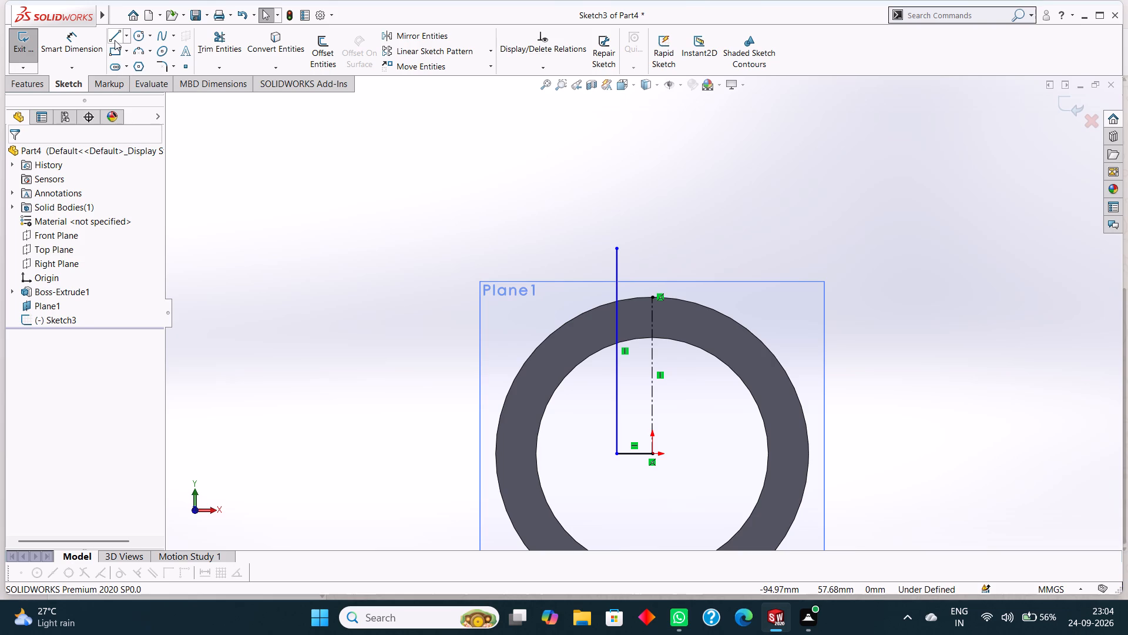
{"action": "left_click", "coordinate": [653, 452]}
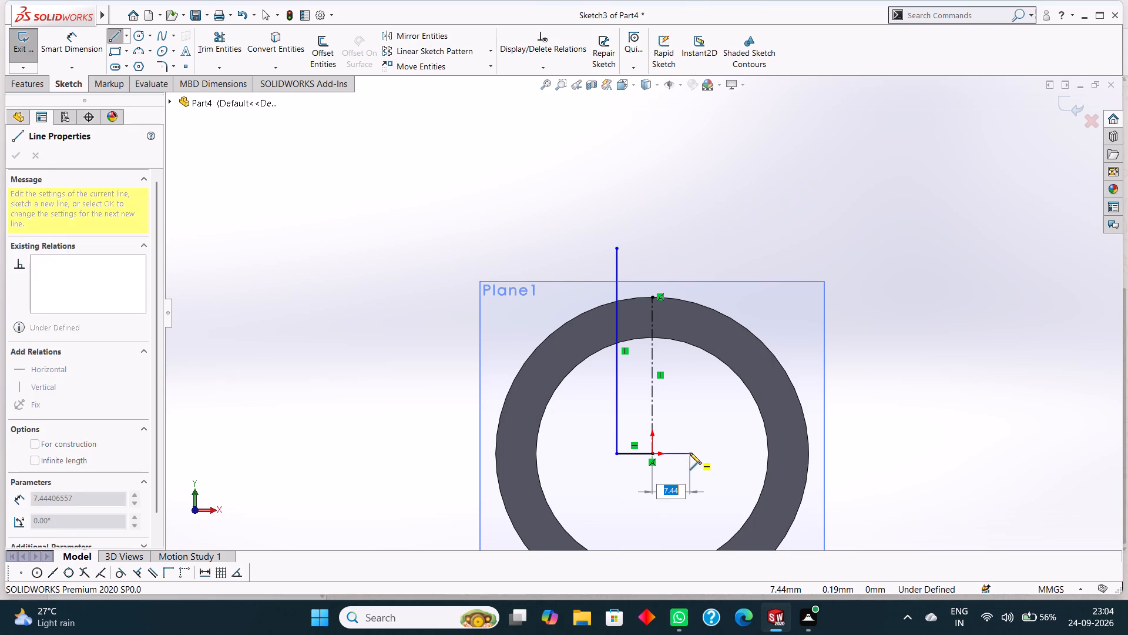
{"action": "key", "text": "7"}
{"action": "key", "text": "Return"}
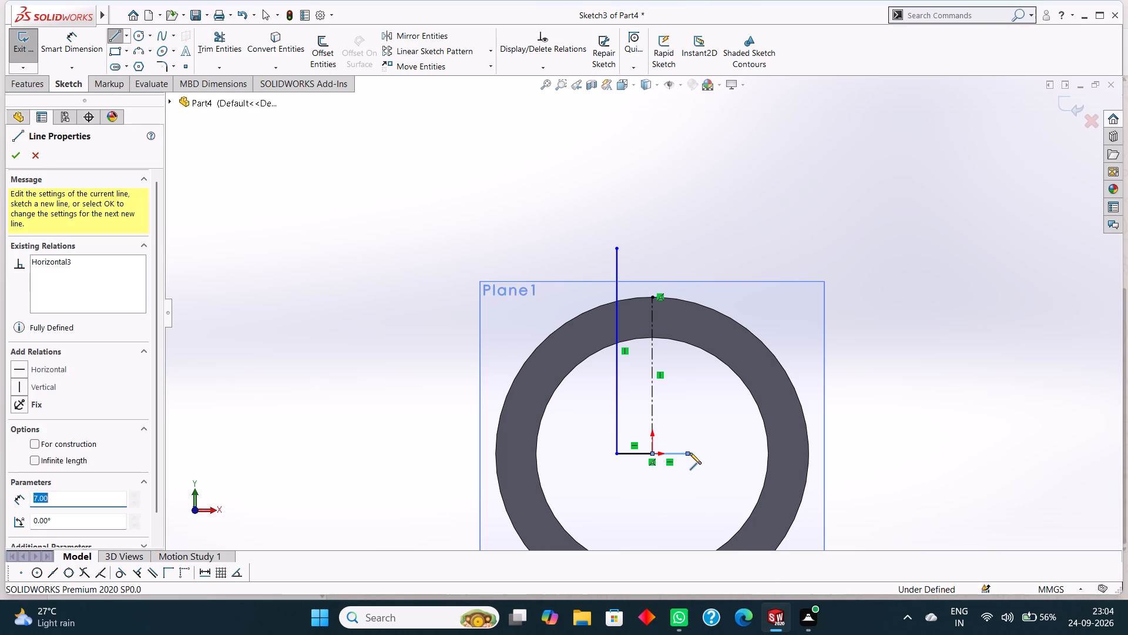
{"action": "left_click", "coordinate": [686, 248]}
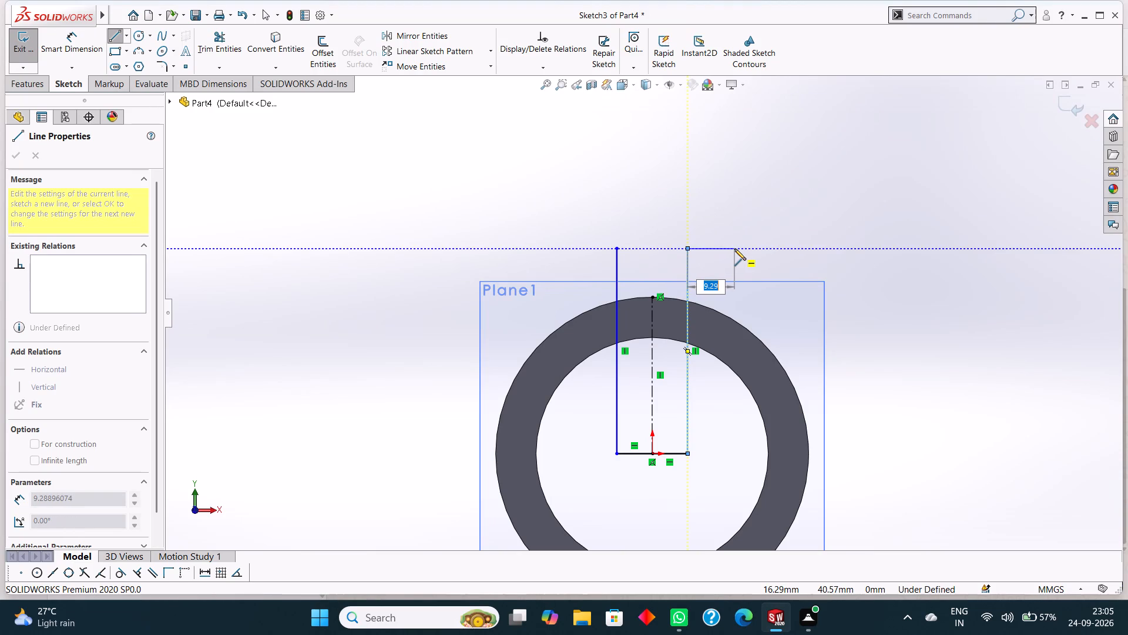
{"action": "key", "text": "8"}
{"action": "key", "text": "Return"}
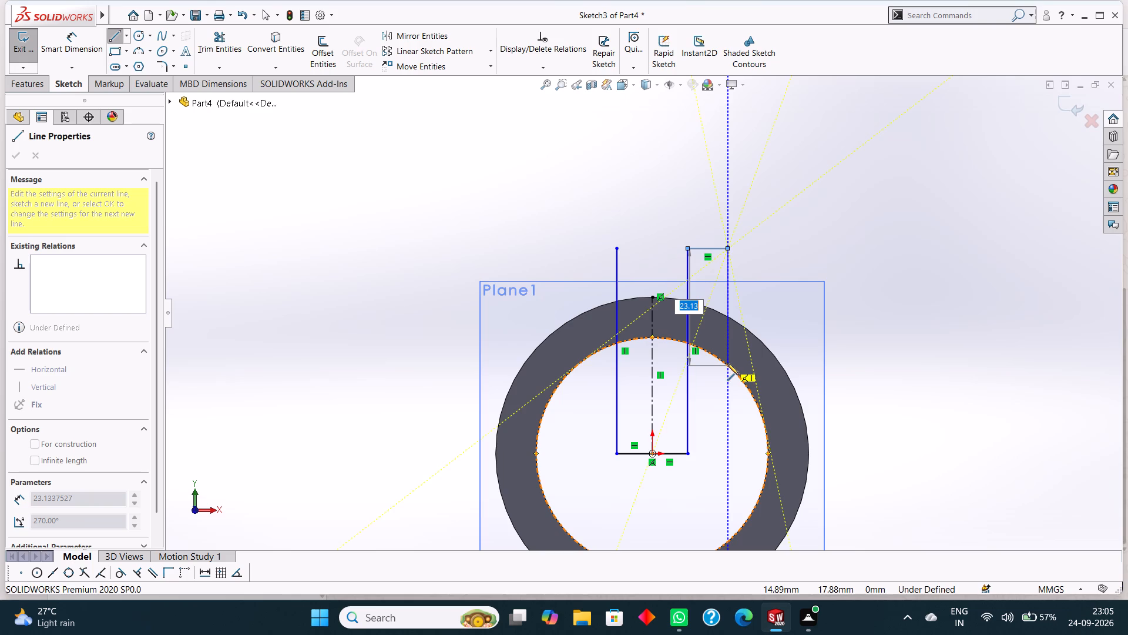
{"action": "left_click", "coordinate": [727, 316]}
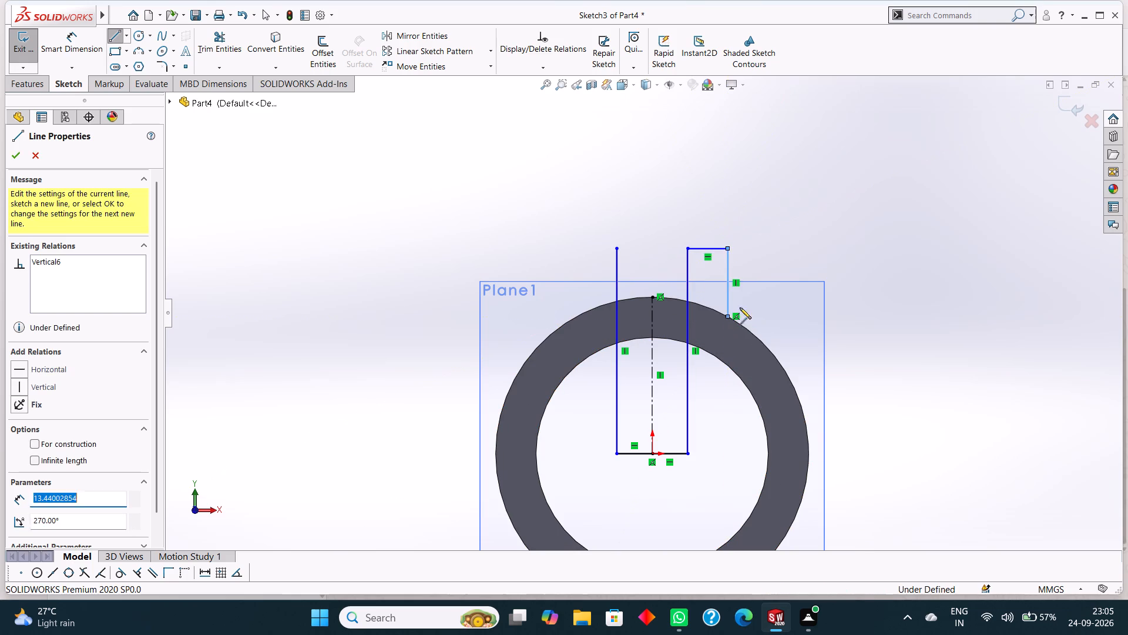
{"action": "right_click", "coordinate": [778, 240]}
{"action": "left_click", "coordinate": [801, 246]}
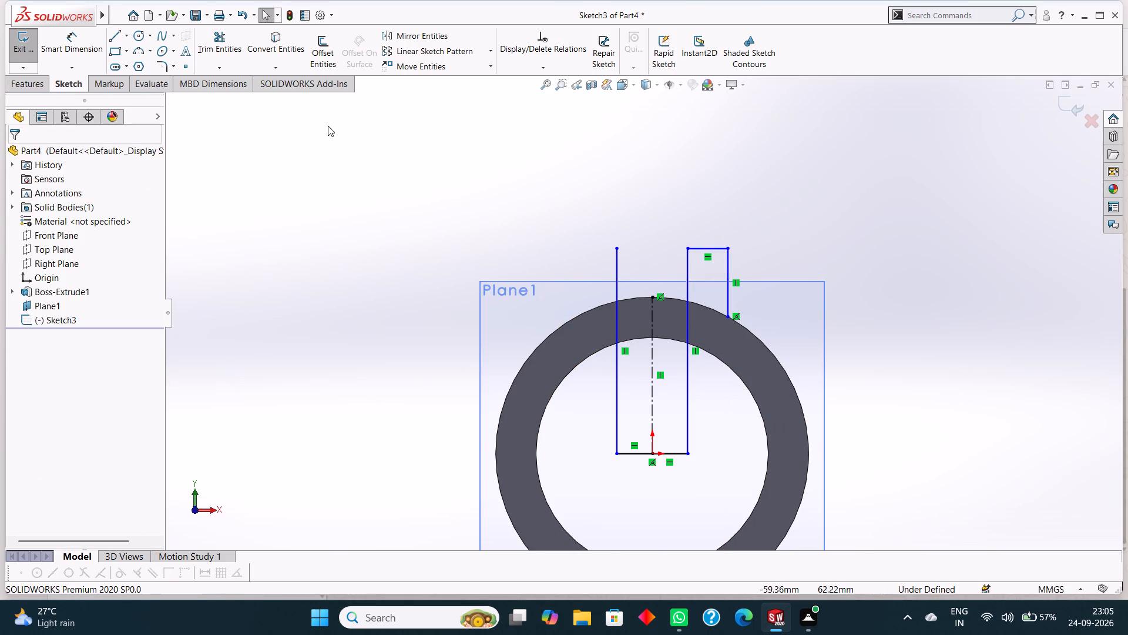
From the left vertical line's top end, draw an 8 mm horizontal line leftward and a vertical line down to the ring's outer edge.
{"action": "left_click", "coordinate": [113, 38]}
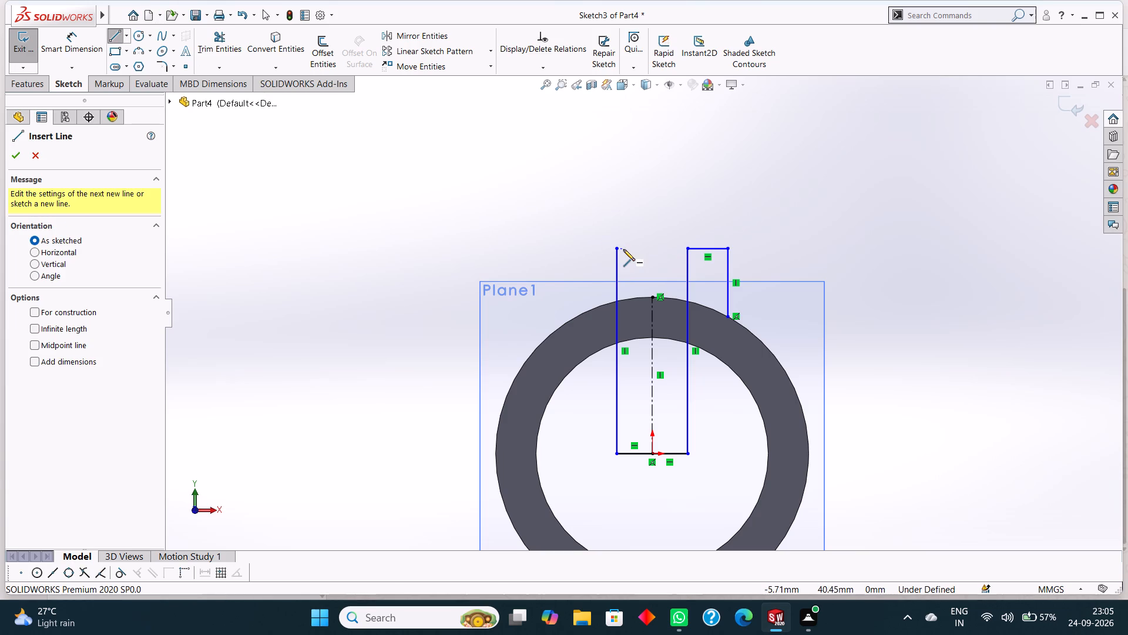
{"action": "left_click", "coordinate": [619, 248]}
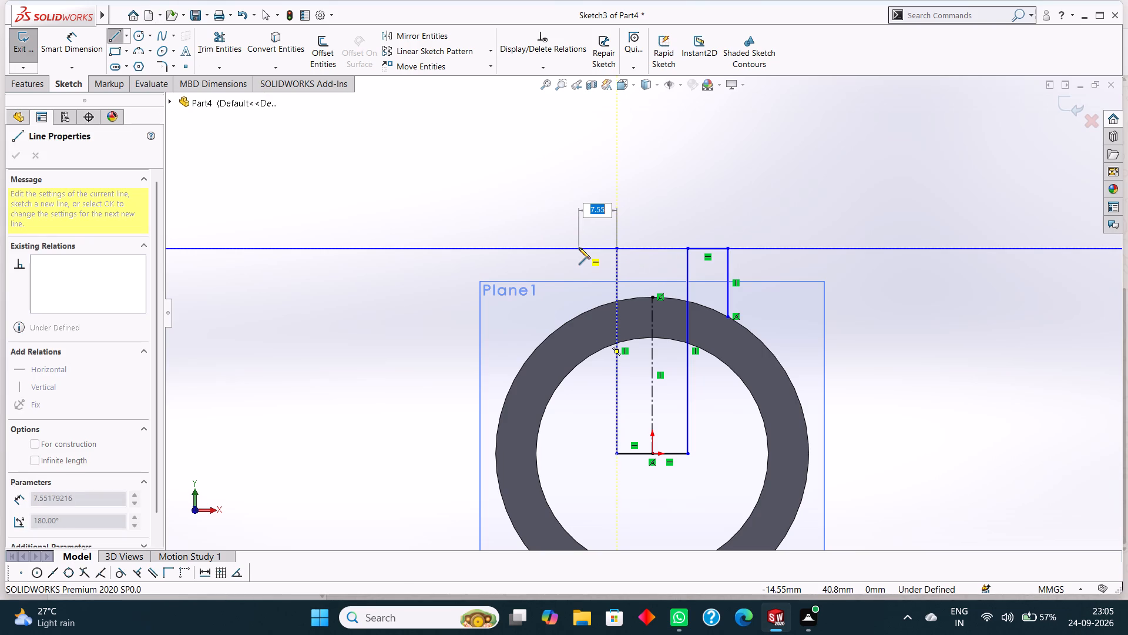
{"action": "key", "text": "8"}
{"action": "key", "text": "Return"}
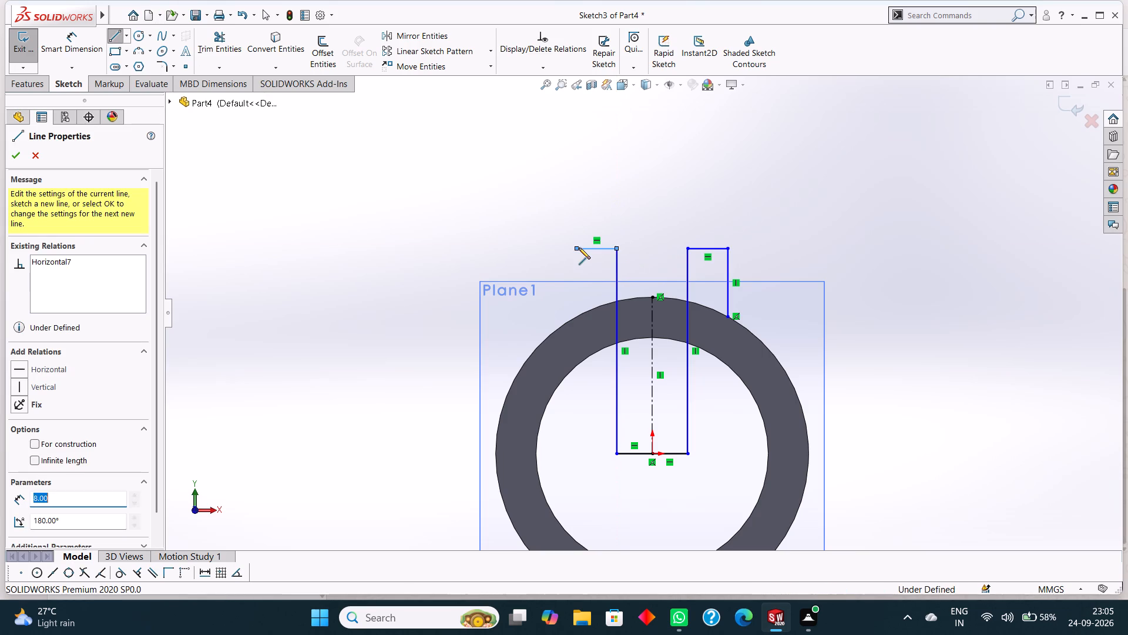
{"action": "left_click", "coordinate": [575, 316]}
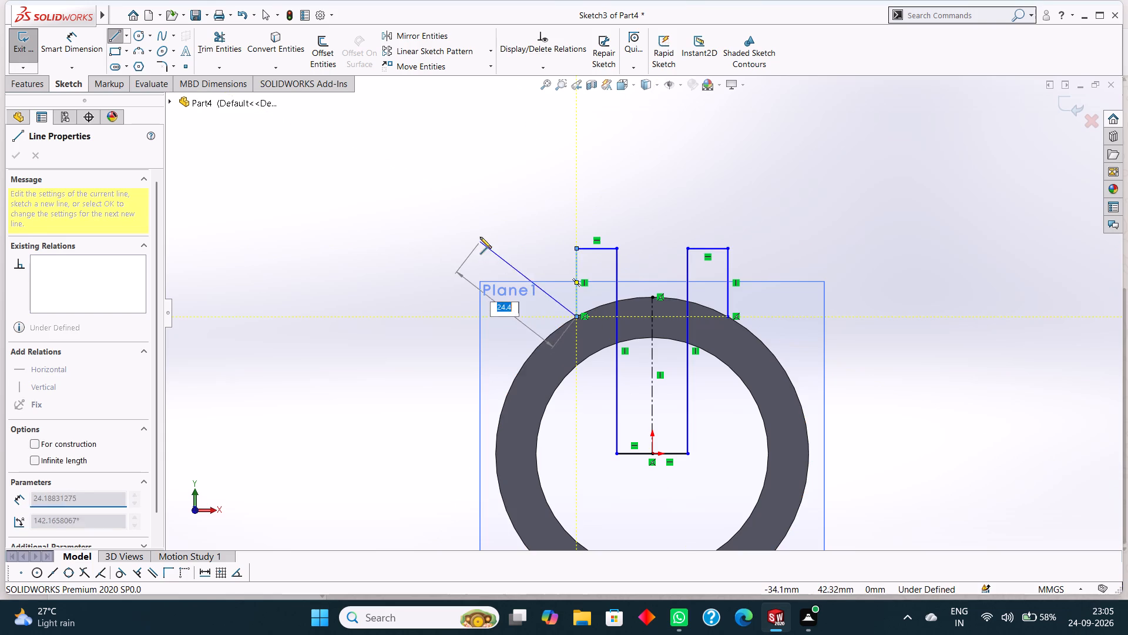
{"action": "right_click", "coordinate": [480, 236]}
{"action": "left_click", "coordinate": [525, 246]}
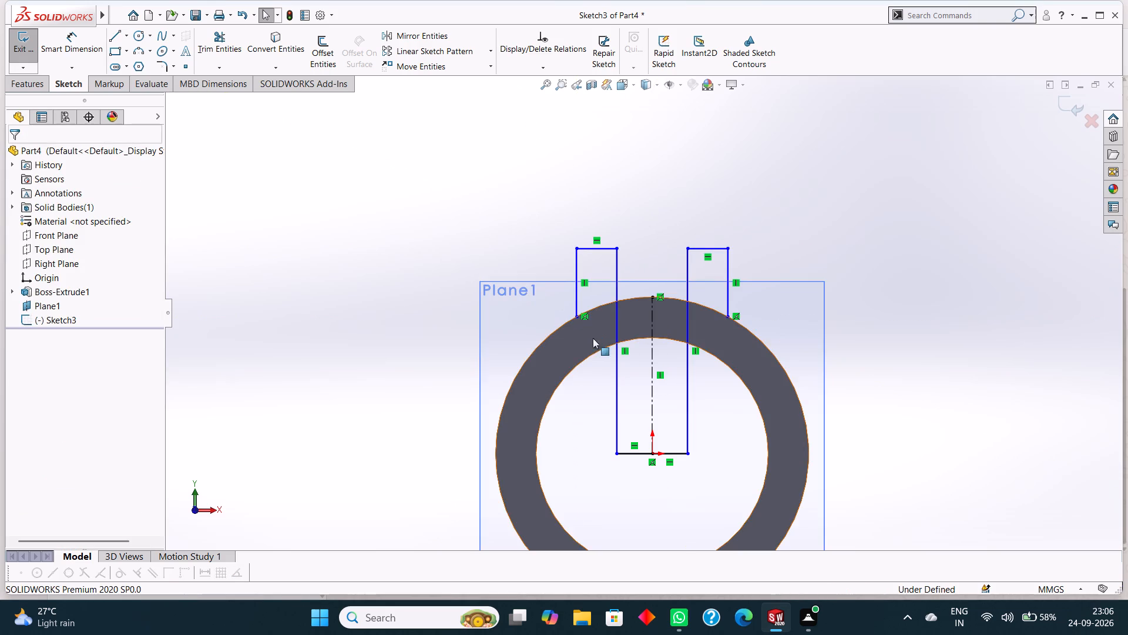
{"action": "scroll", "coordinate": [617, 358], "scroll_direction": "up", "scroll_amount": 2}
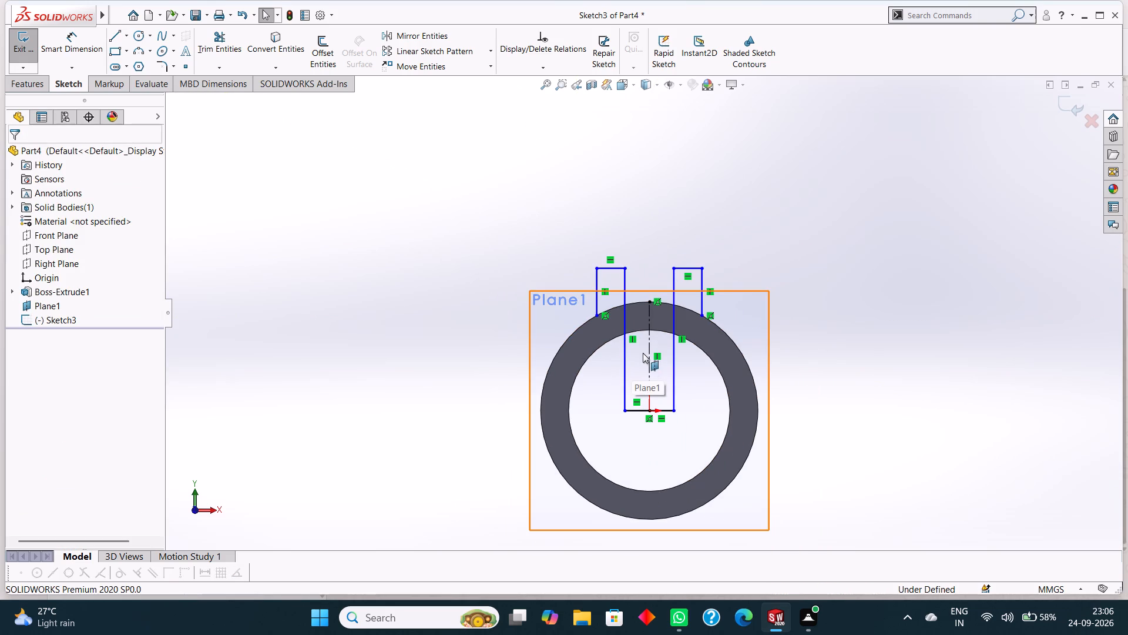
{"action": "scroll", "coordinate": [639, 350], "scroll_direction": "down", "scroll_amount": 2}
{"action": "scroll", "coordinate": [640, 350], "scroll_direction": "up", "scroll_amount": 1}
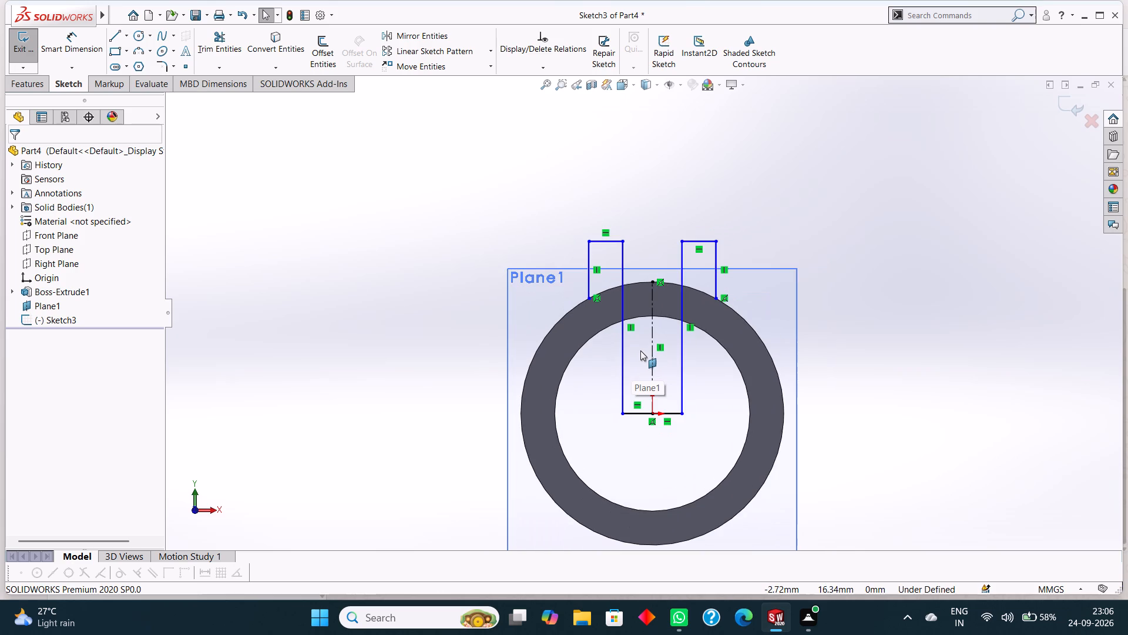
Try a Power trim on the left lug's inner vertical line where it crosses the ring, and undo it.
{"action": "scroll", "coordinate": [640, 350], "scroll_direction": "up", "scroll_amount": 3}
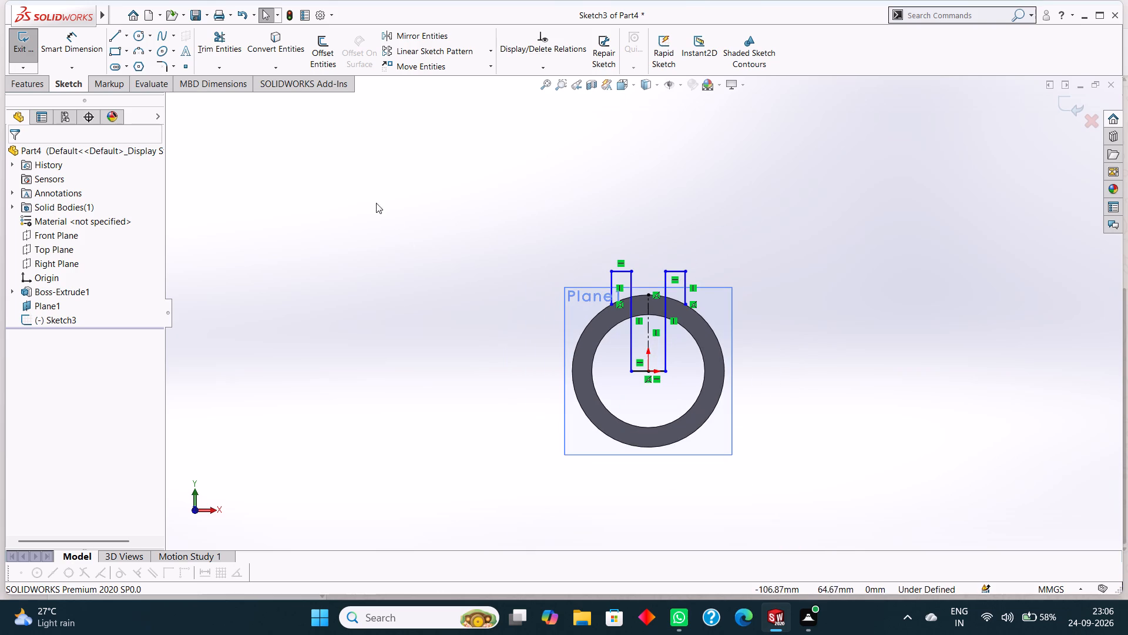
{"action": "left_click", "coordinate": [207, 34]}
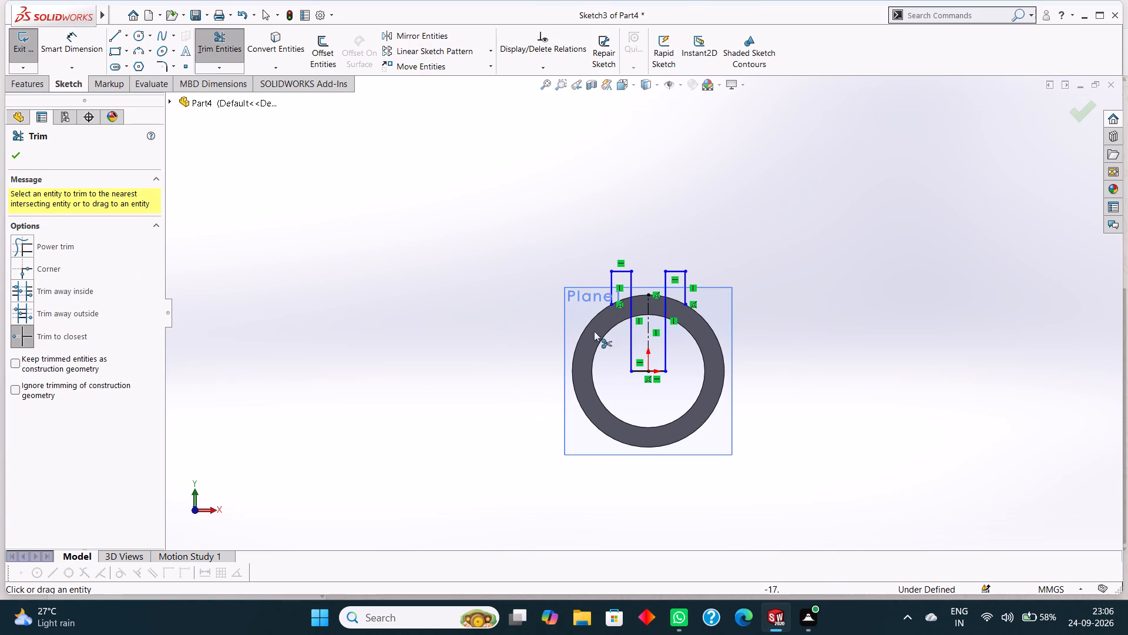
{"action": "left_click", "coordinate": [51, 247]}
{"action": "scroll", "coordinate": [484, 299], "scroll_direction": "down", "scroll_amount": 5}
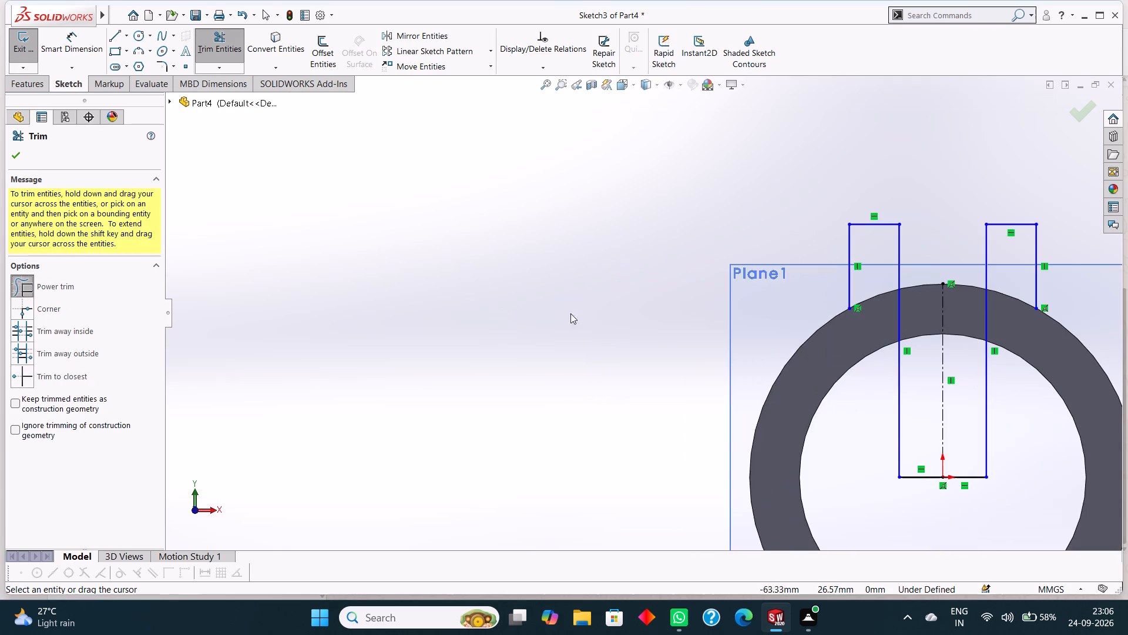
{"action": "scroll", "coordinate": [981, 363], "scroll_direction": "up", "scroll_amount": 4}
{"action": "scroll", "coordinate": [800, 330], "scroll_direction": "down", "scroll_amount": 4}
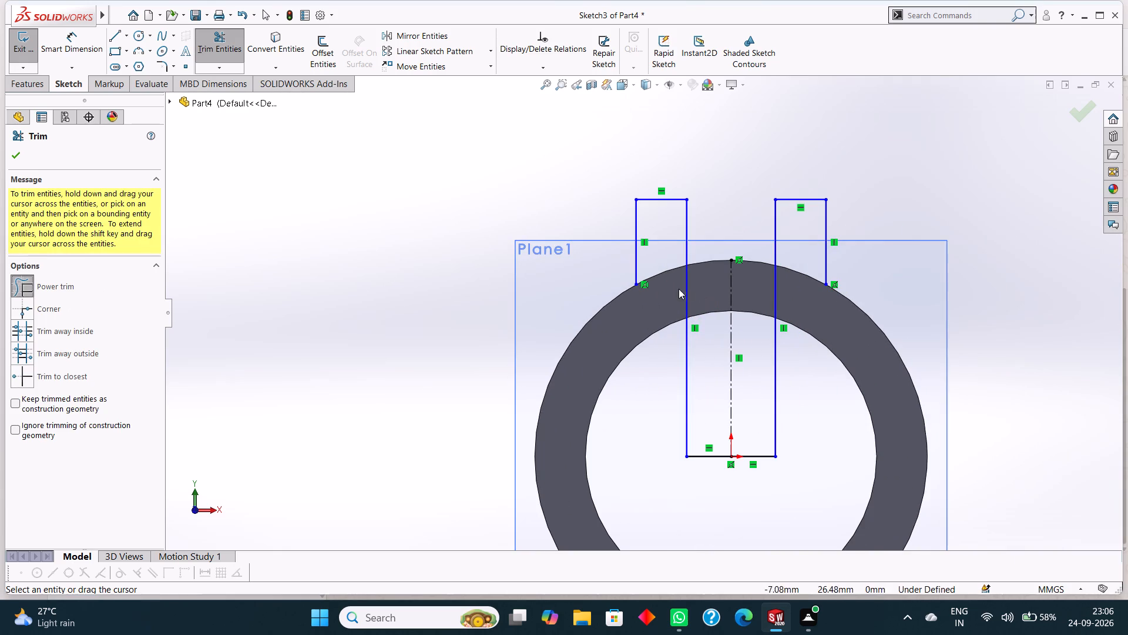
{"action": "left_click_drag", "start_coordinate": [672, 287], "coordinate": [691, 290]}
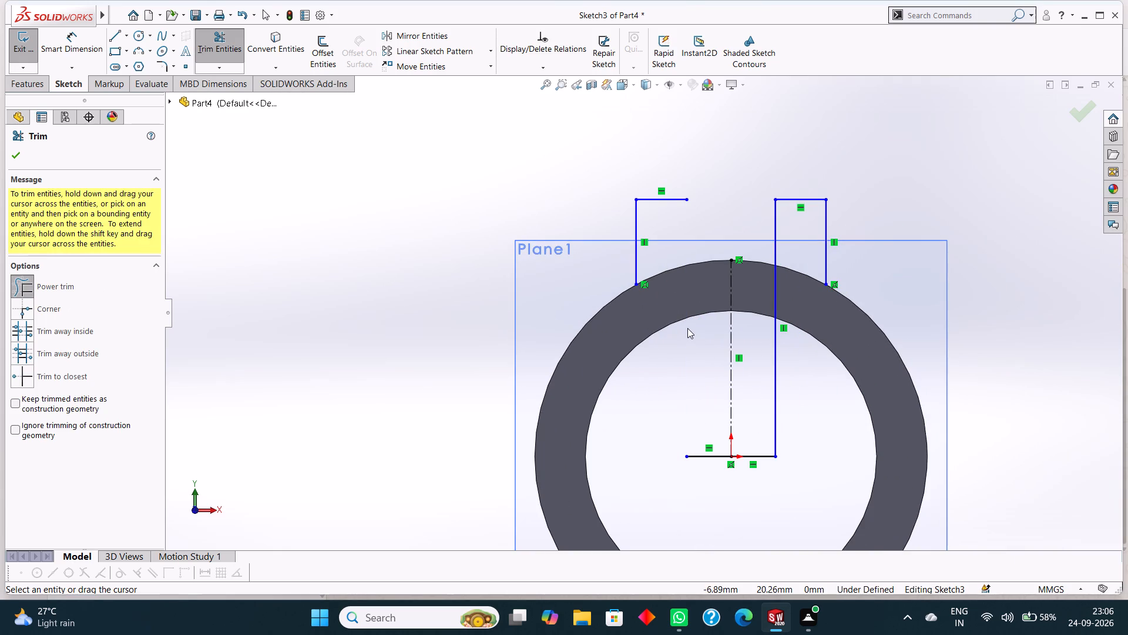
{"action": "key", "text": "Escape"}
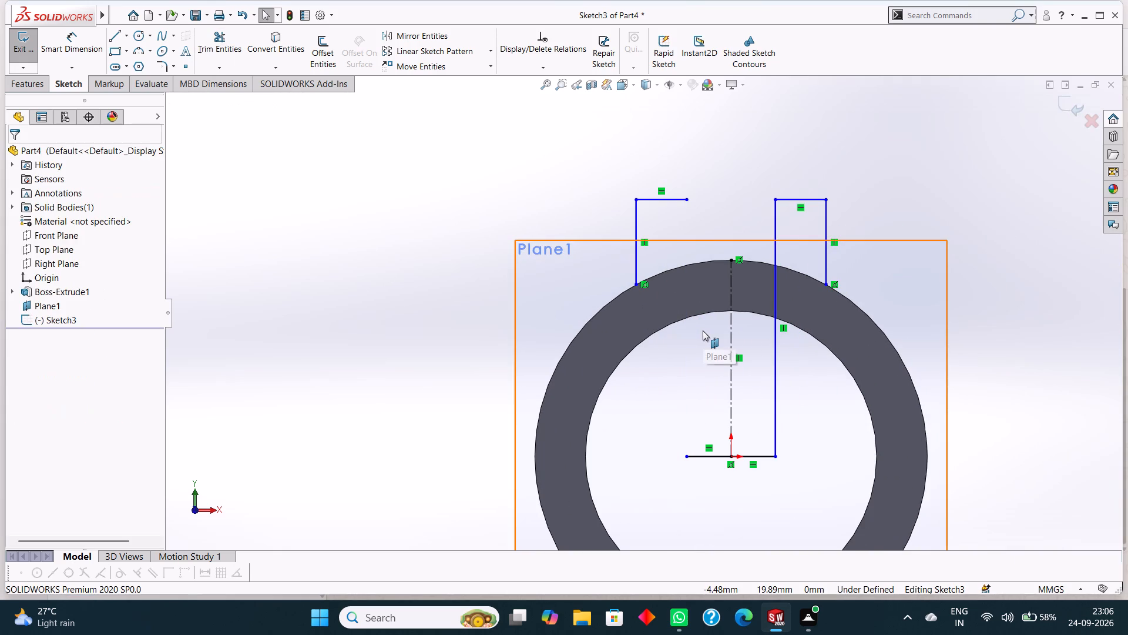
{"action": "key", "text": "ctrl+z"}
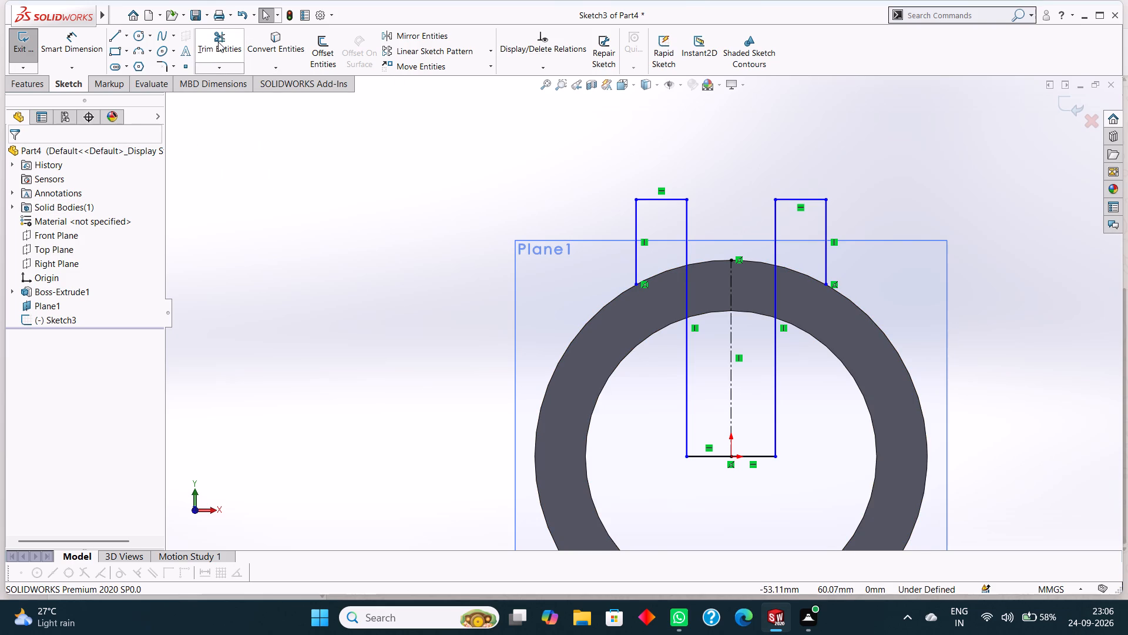
Remove the long inner vertical line of the left lug with Power trim.
{"action": "left_click", "coordinate": [221, 69]}
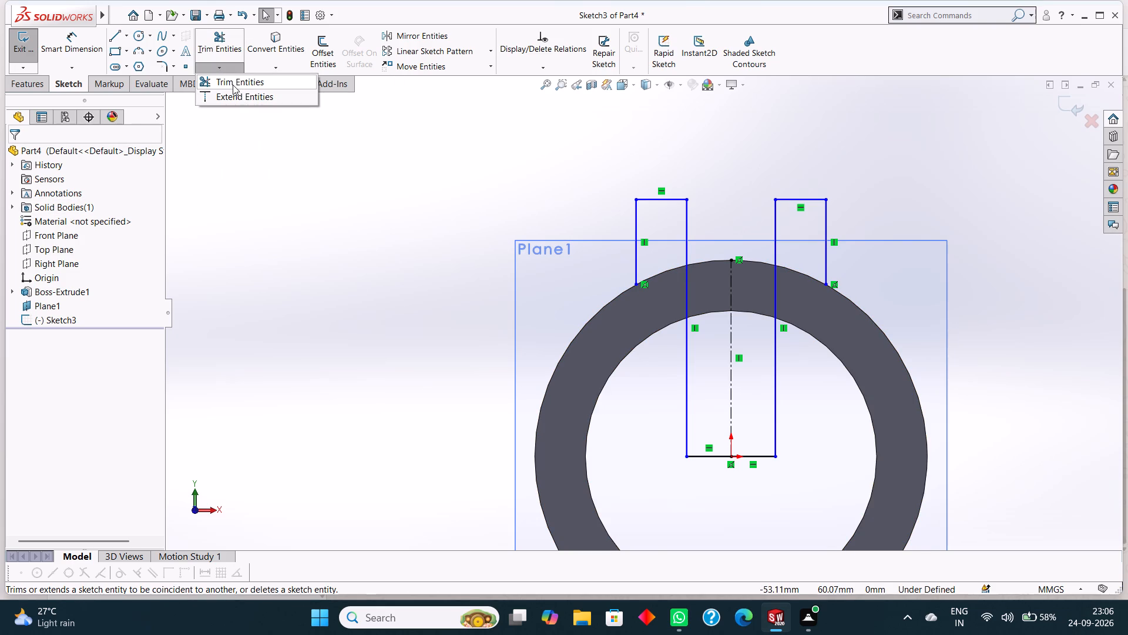
{"action": "left_click", "coordinate": [233, 85]}
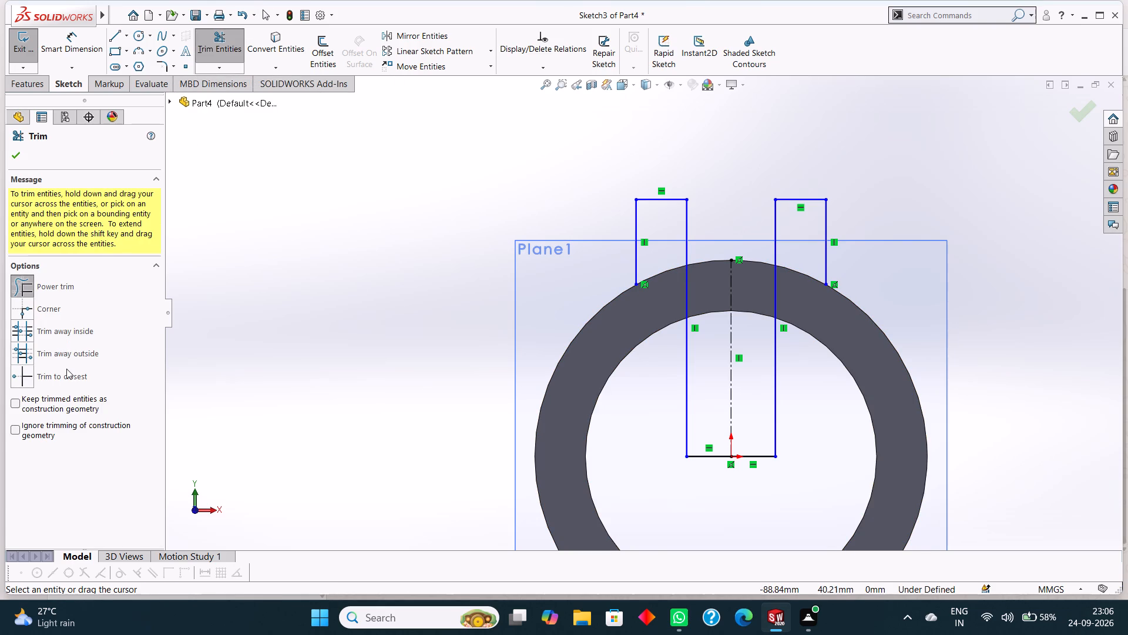
{"action": "left_click", "coordinate": [64, 372]}
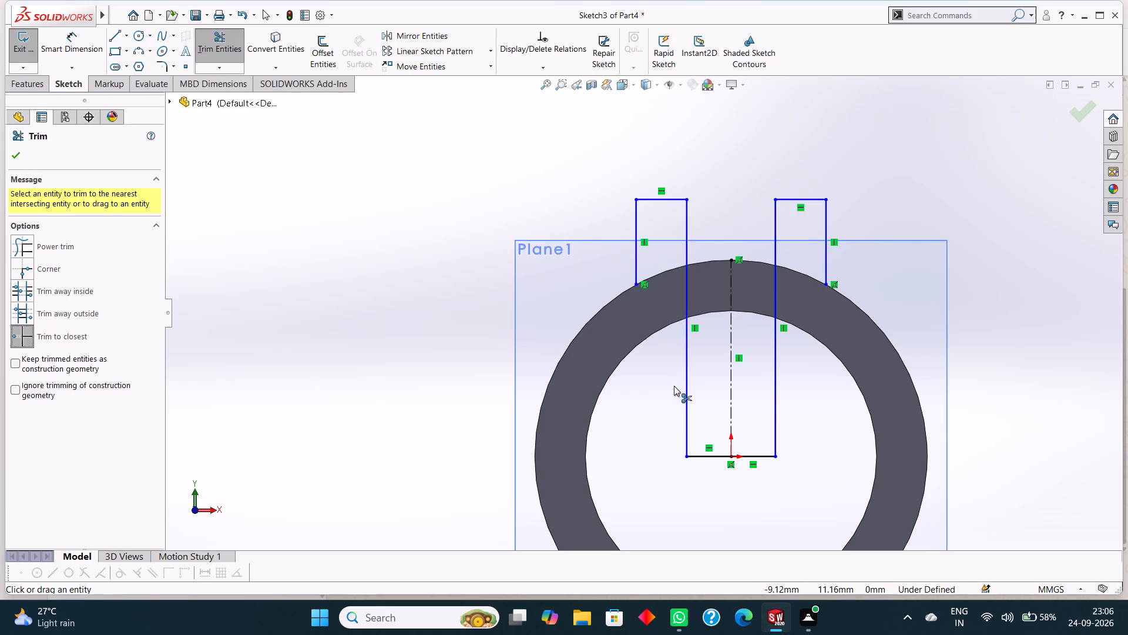
{"action": "left_click", "coordinate": [46, 245]}
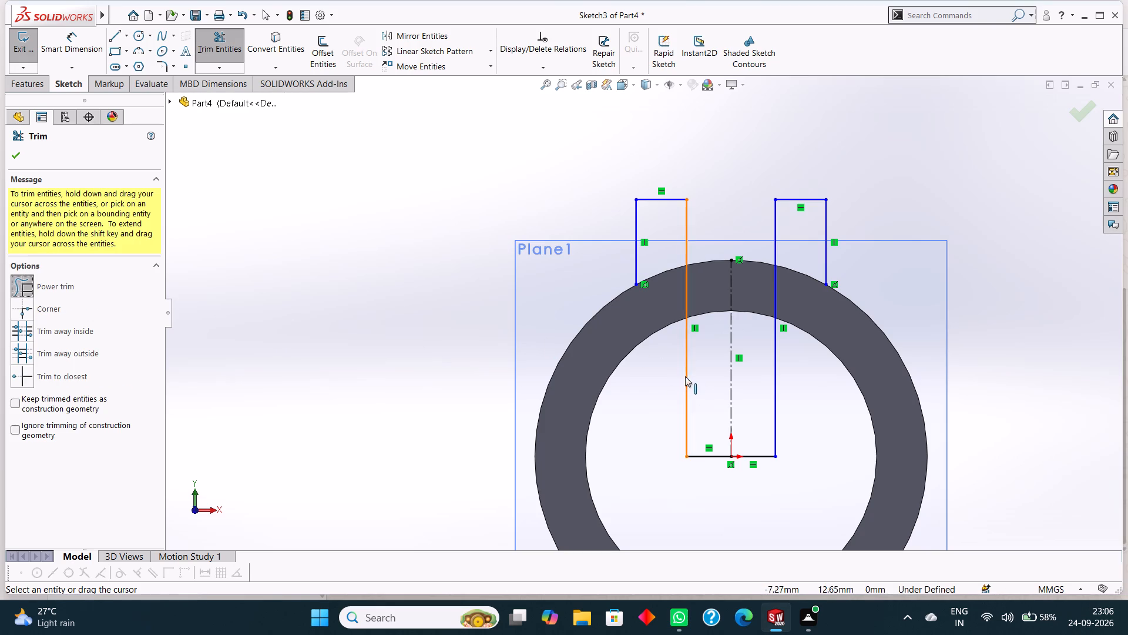
{"action": "left_click_drag", "start_coordinate": [666, 377], "coordinate": [684, 394]}
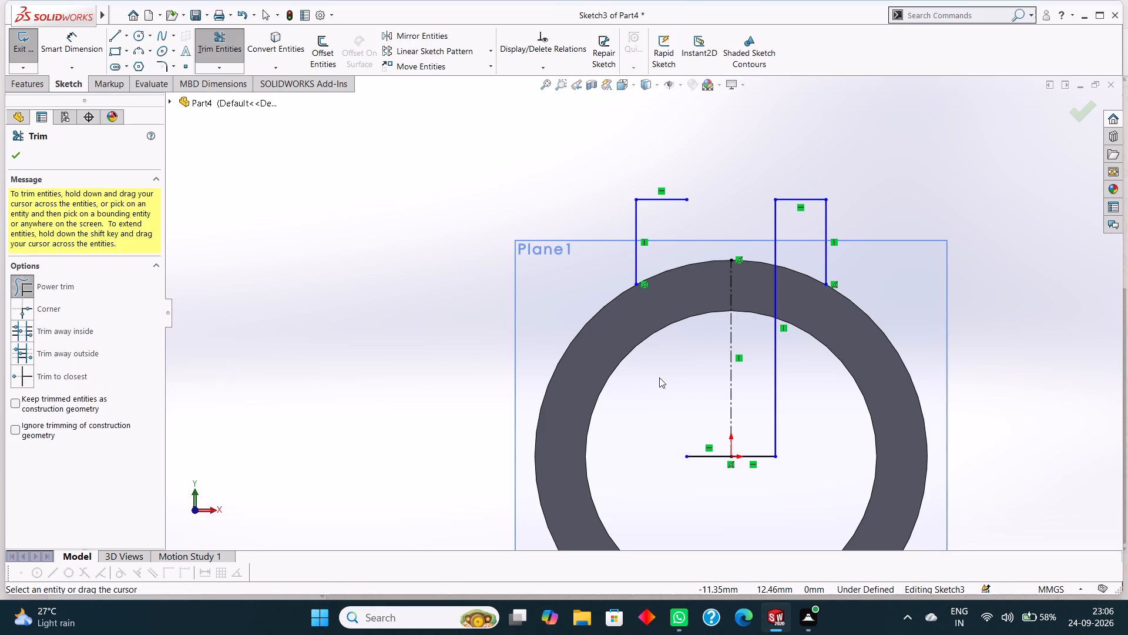
{"action": "key", "text": "Escape"}
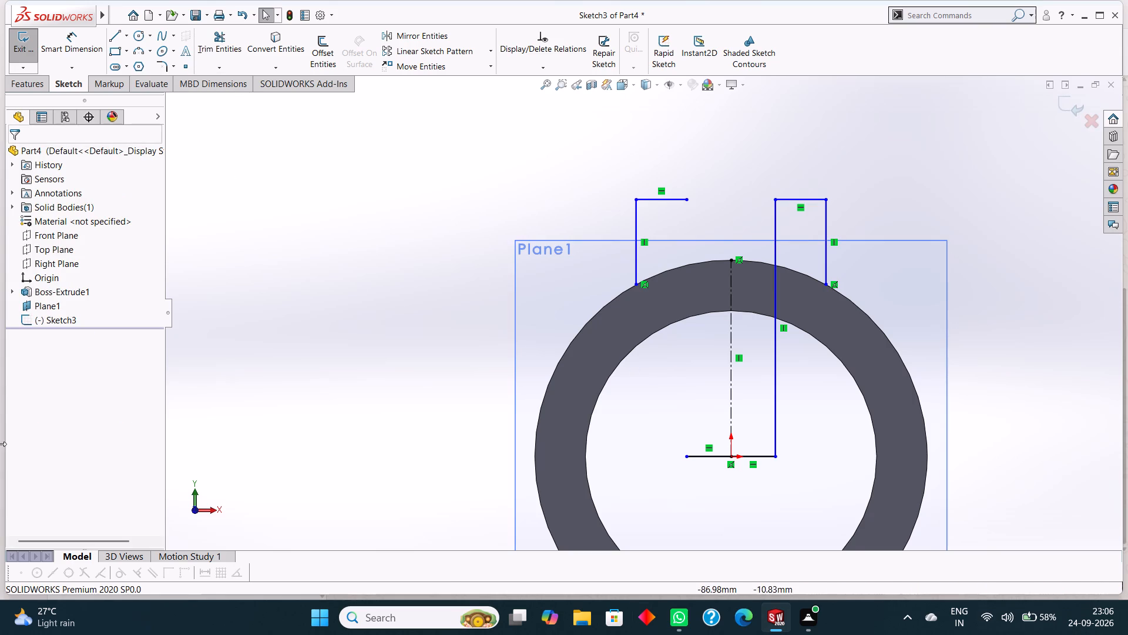
Draw a vertical line about 10.37 mm long from the inner end of the left lug's top line down to the ring's outer edge.
{"action": "left_click", "coordinate": [112, 38]}
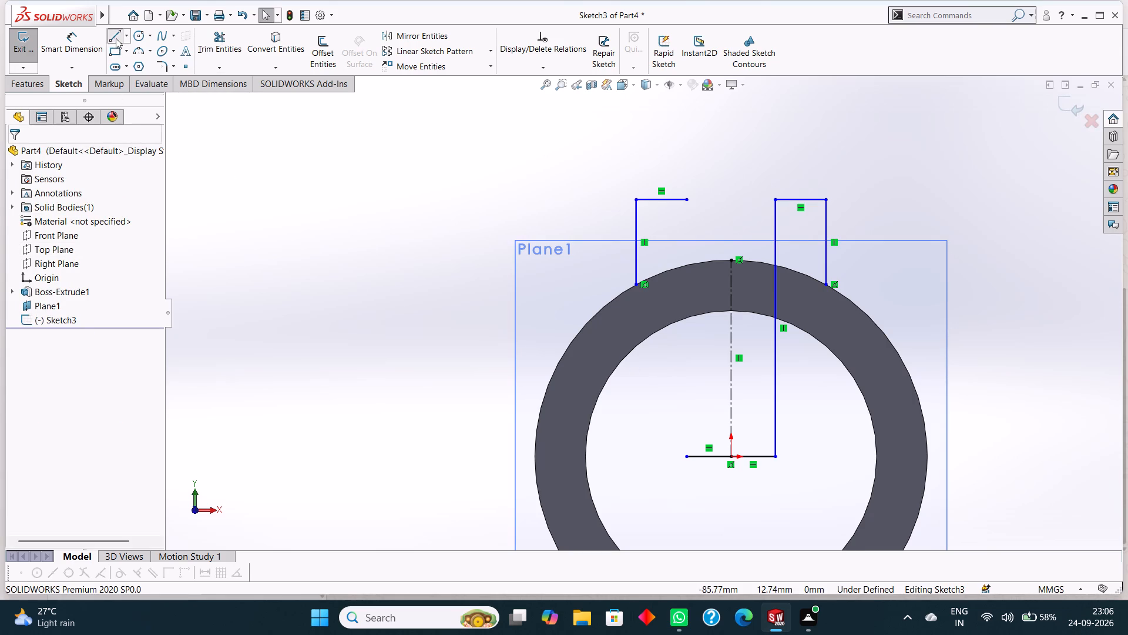
{"action": "left_click", "coordinate": [689, 200]}
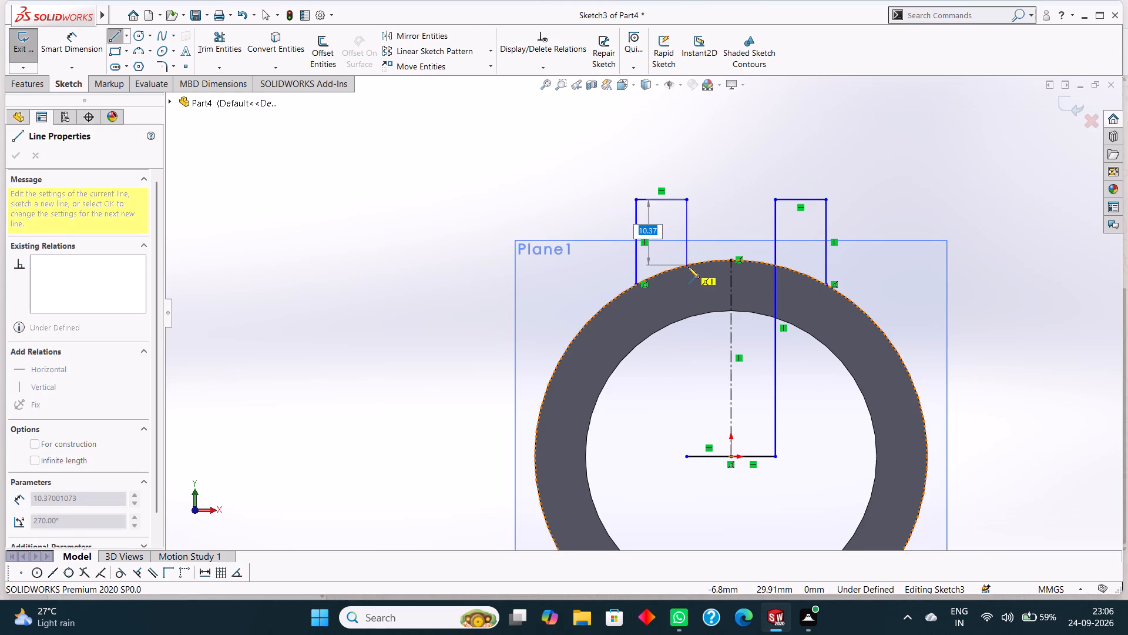
{"action": "left_click", "coordinate": [688, 267]}
{"action": "right_click", "coordinate": [714, 200]}
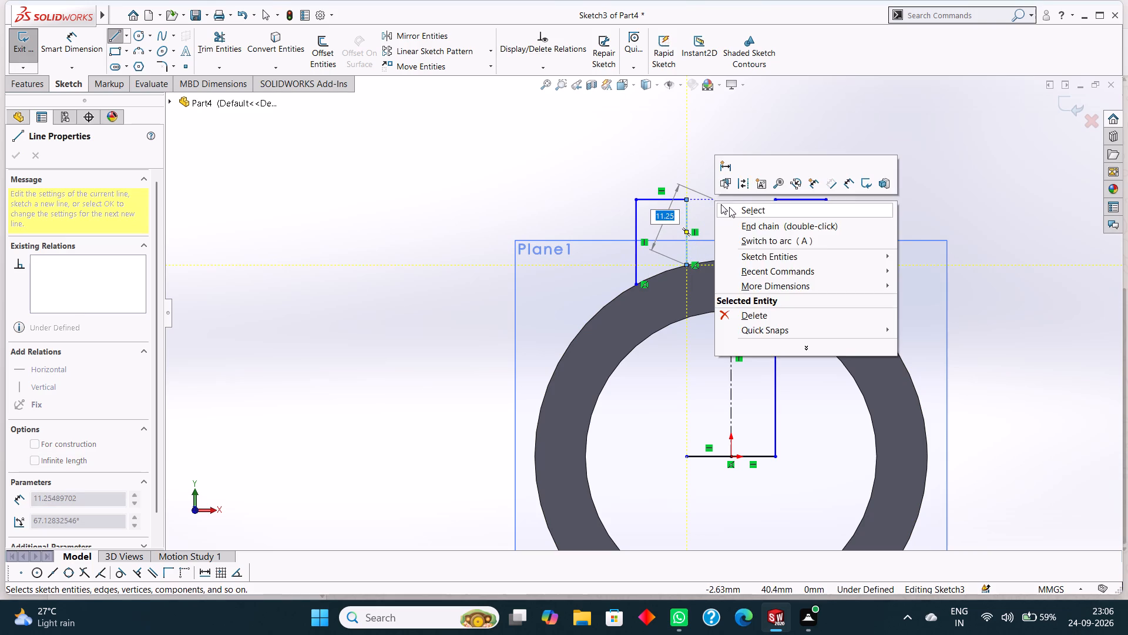
{"action": "left_click", "coordinate": [729, 207]}
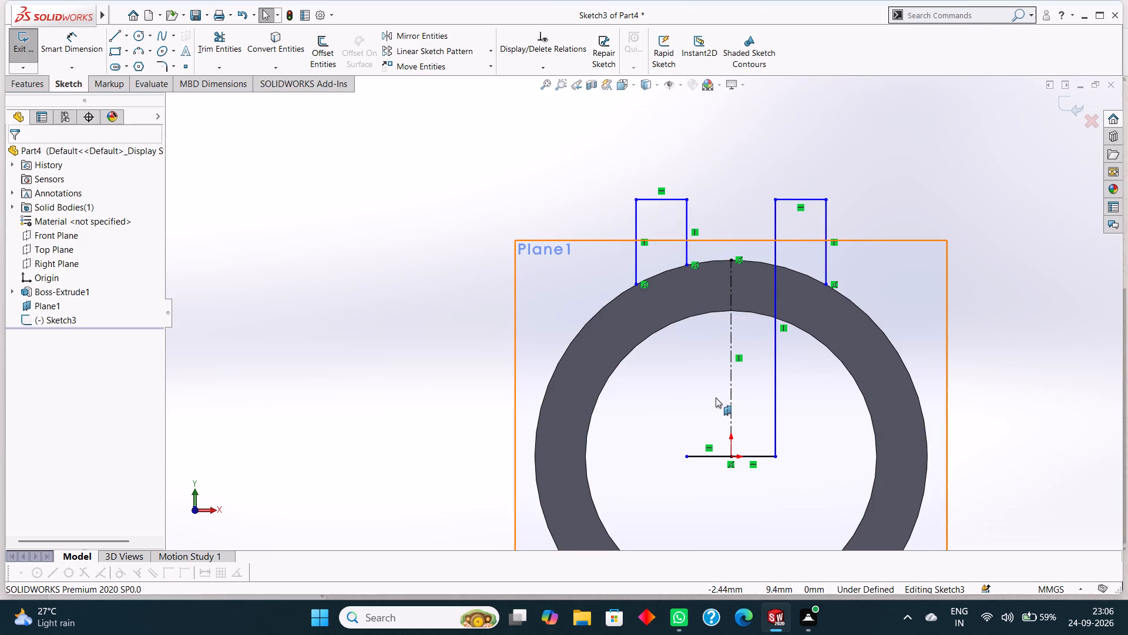
Examine the lug profile against the ring from several angles, finishing in a view normal to the 38 mm offset plane.
{"action": "middle_click_drag", "start_coordinate": [716, 399], "coordinate": [775, 432]}
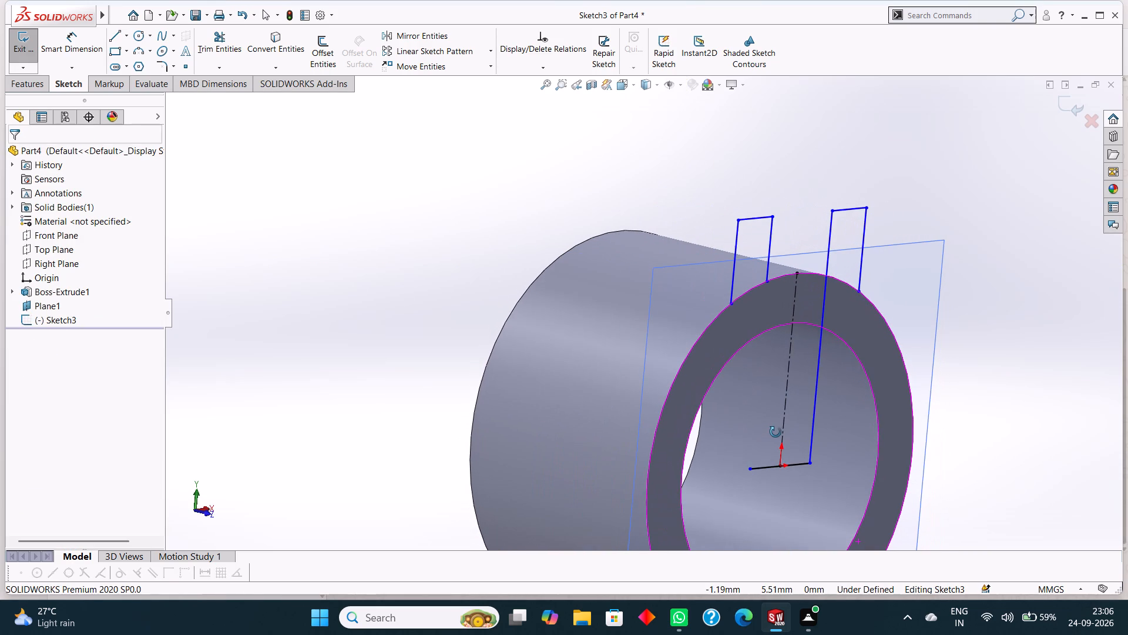
{"action": "middle_click_drag", "start_coordinate": [775, 432], "coordinate": [767, 430]}
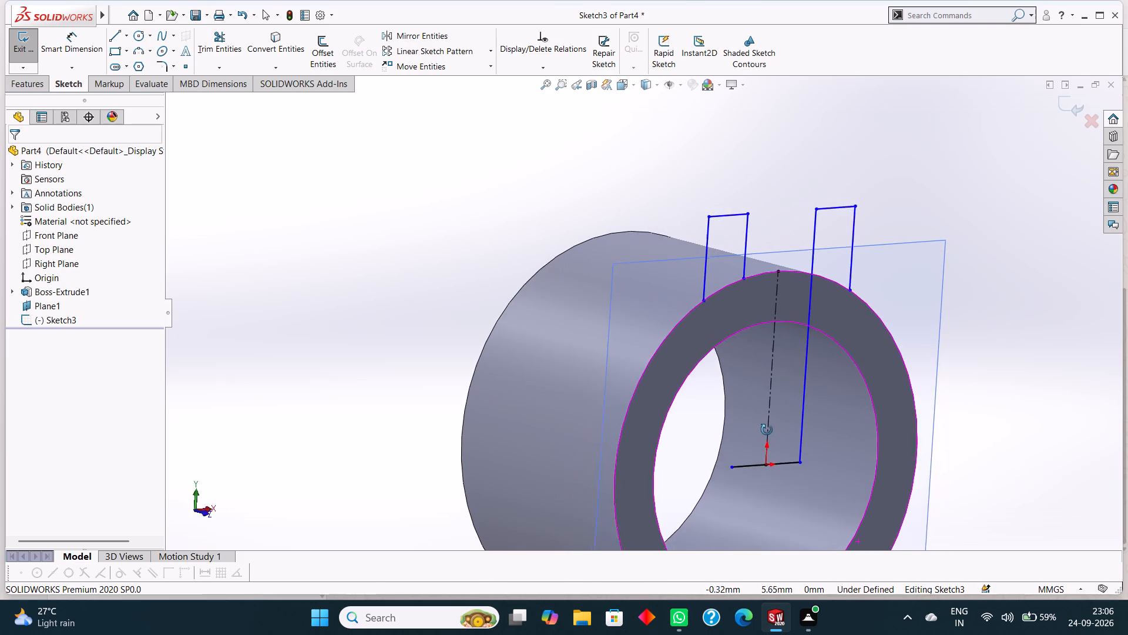
{"action": "middle_click_drag", "start_coordinate": [767, 430], "coordinate": [772, 437]}
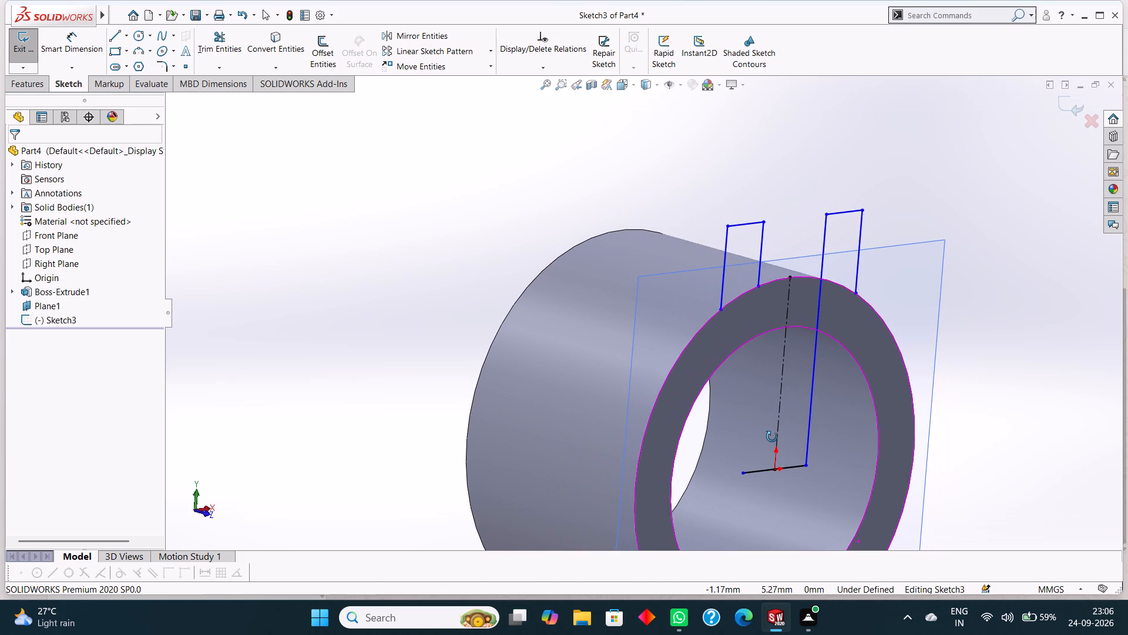
{"action": "middle_click_drag", "start_coordinate": [772, 437], "coordinate": [804, 444]}
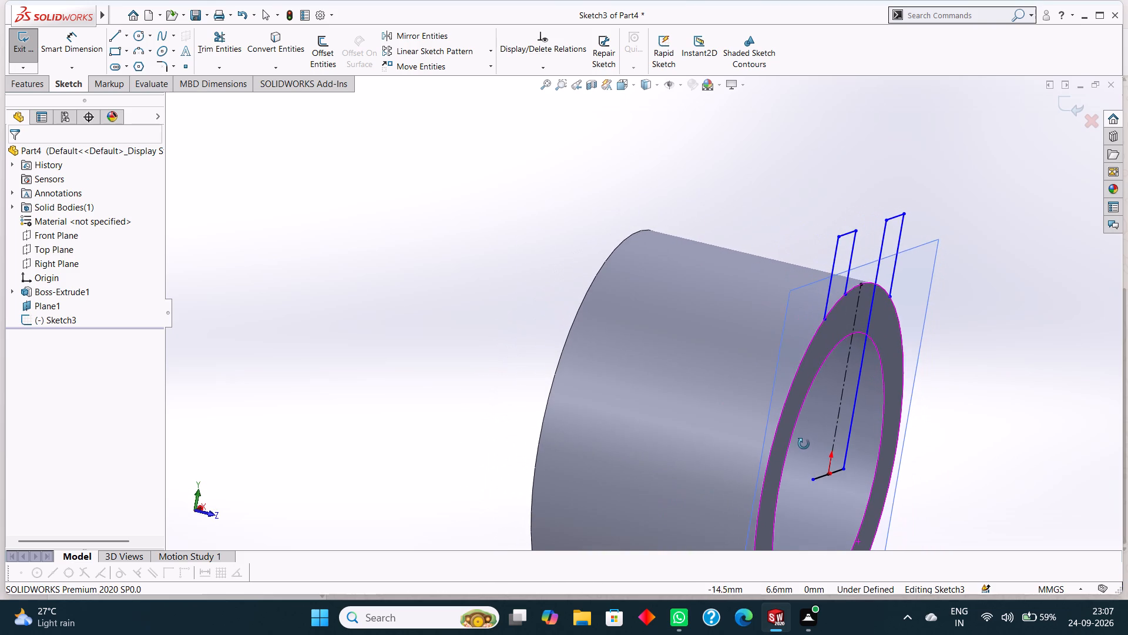
{"action": "middle_click_drag", "start_coordinate": [804, 444], "coordinate": [741, 405]}
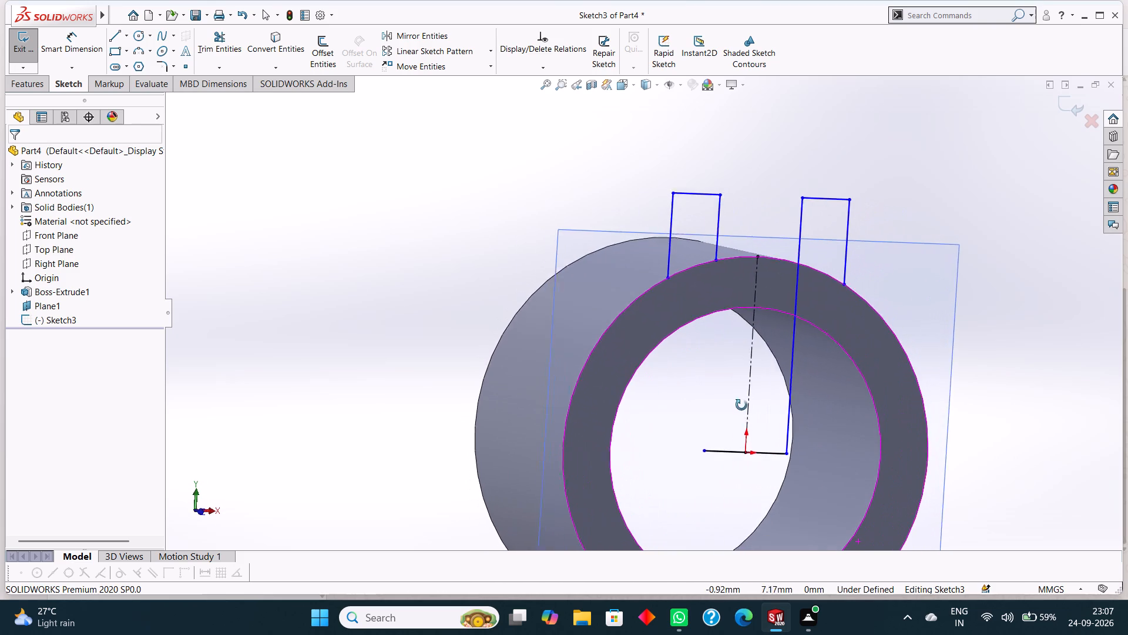
{"action": "middle_click_drag", "start_coordinate": [741, 405], "coordinate": [716, 427]}
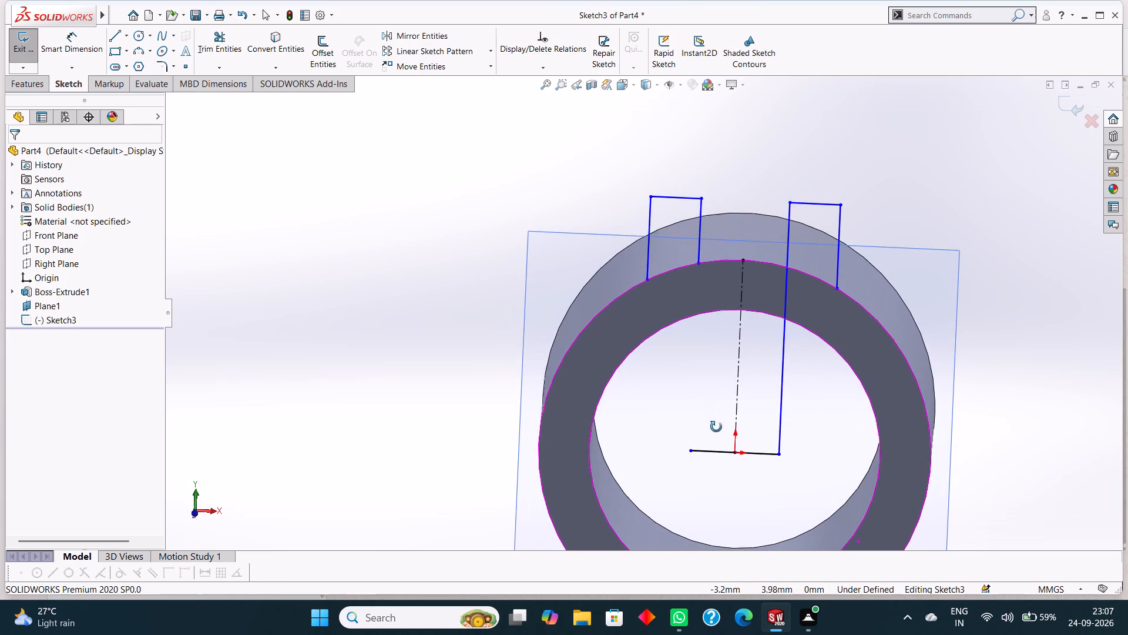
{"action": "middle_click_drag", "start_coordinate": [716, 427], "coordinate": [720, 432]}
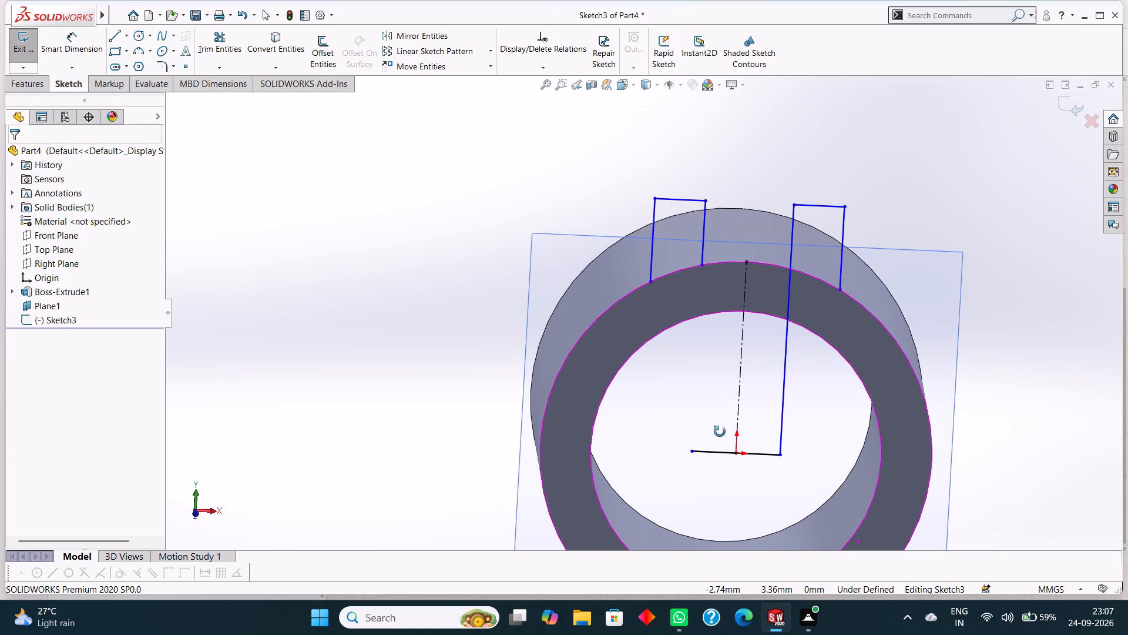
{"action": "middle_click_drag", "start_coordinate": [720, 432], "coordinate": [723, 433]}
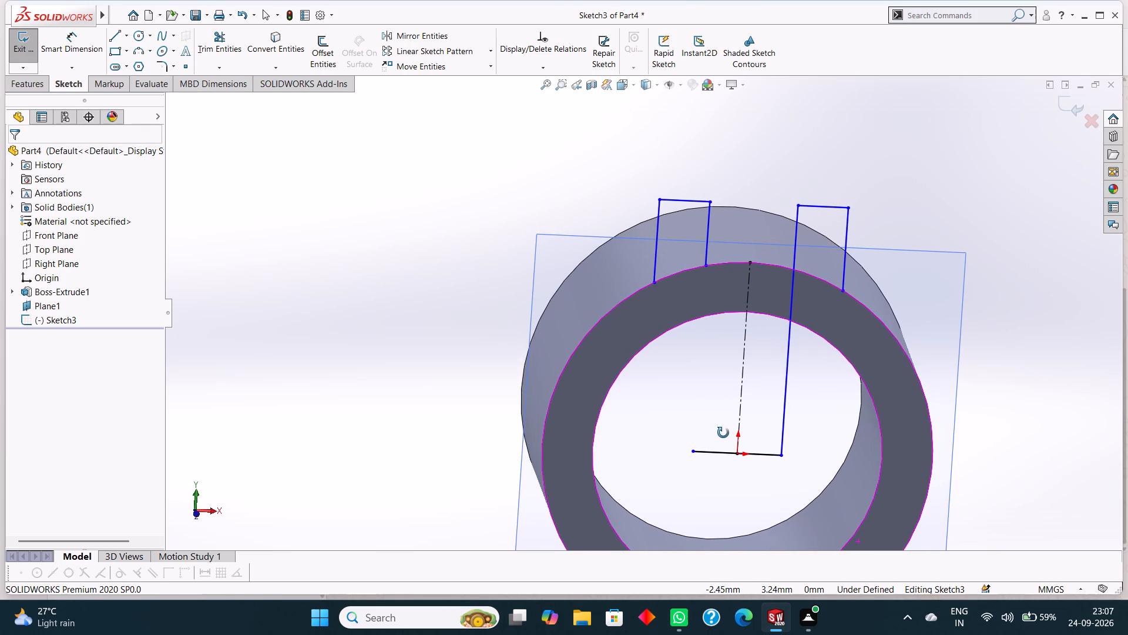
{"action": "middle_click_drag", "start_coordinate": [723, 433], "coordinate": [720, 429]}
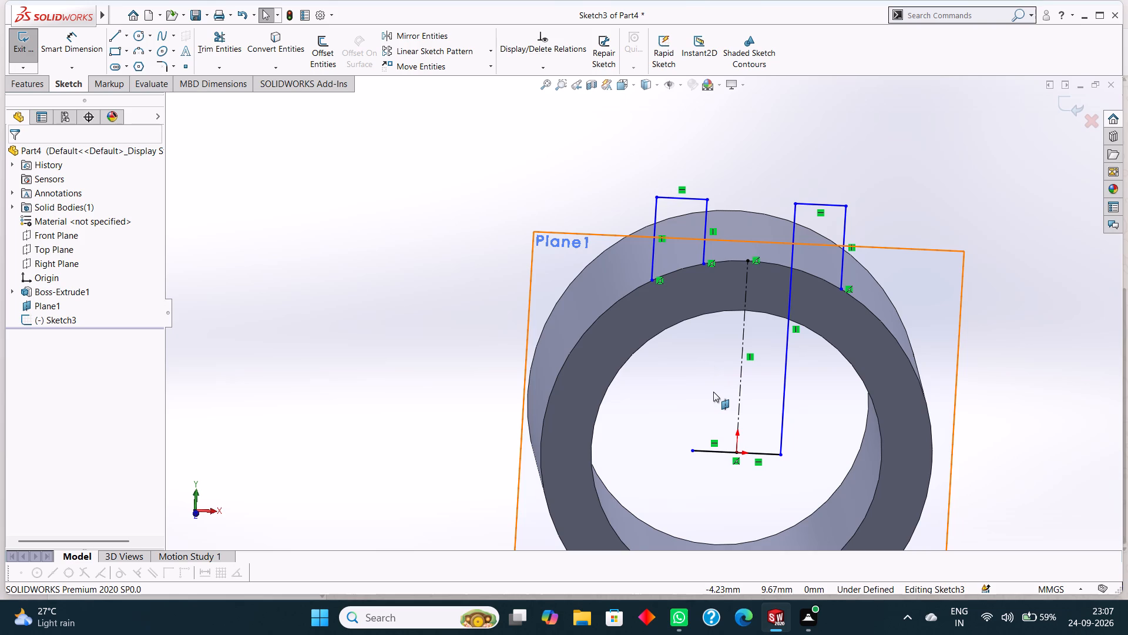
{"action": "middle_click_drag", "start_coordinate": [711, 392], "coordinate": [713, 381]}
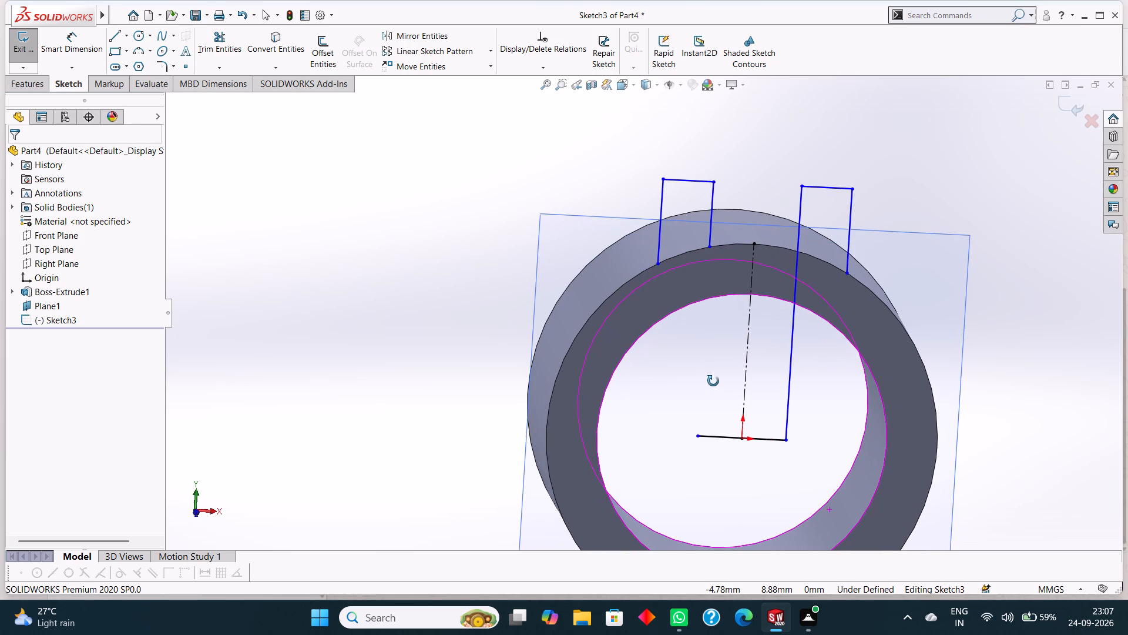
{"action": "middle_click_drag", "start_coordinate": [713, 381], "coordinate": [709, 382]}
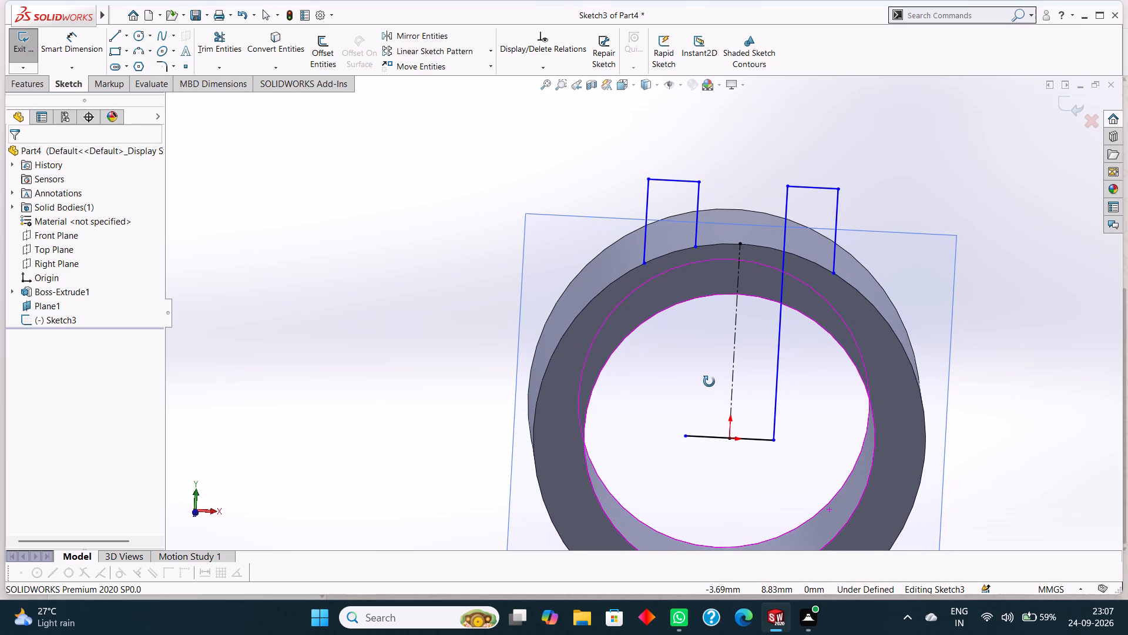
{"action": "middle_click_drag", "start_coordinate": [709, 382], "coordinate": [710, 382]}
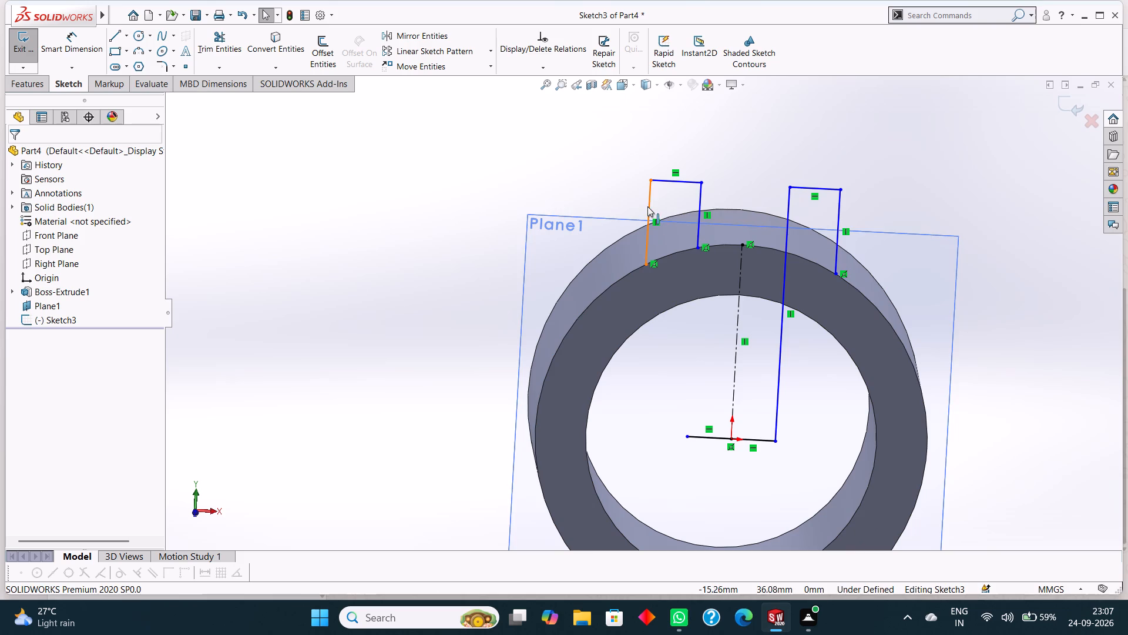
{"action": "left_click", "coordinate": [583, 219]}
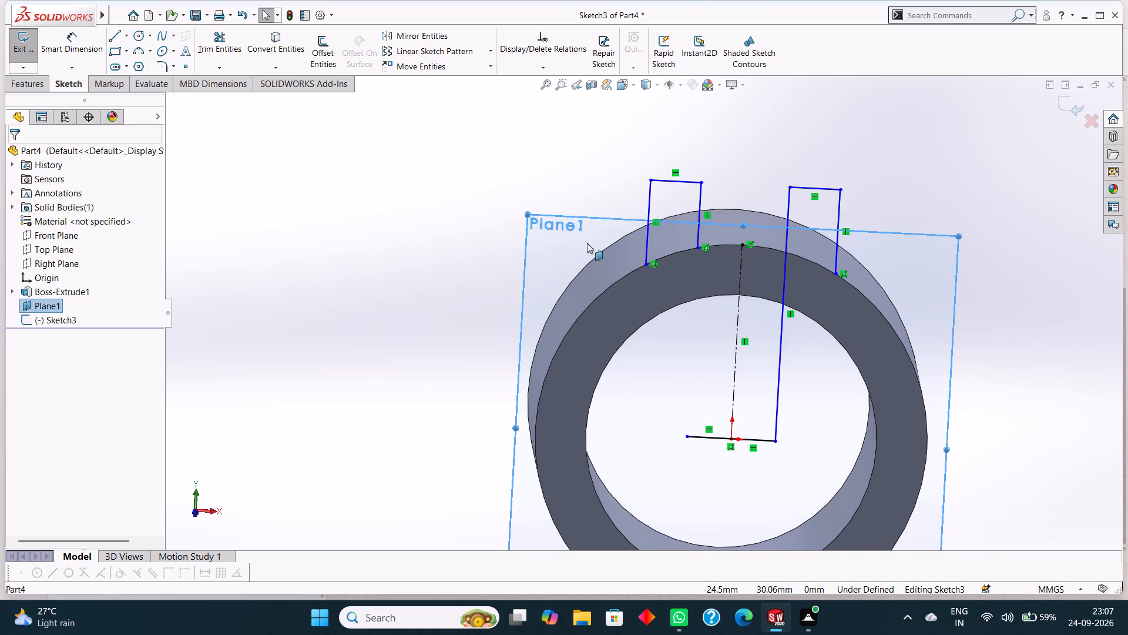
{"action": "key", "text": "ctrl+8"}
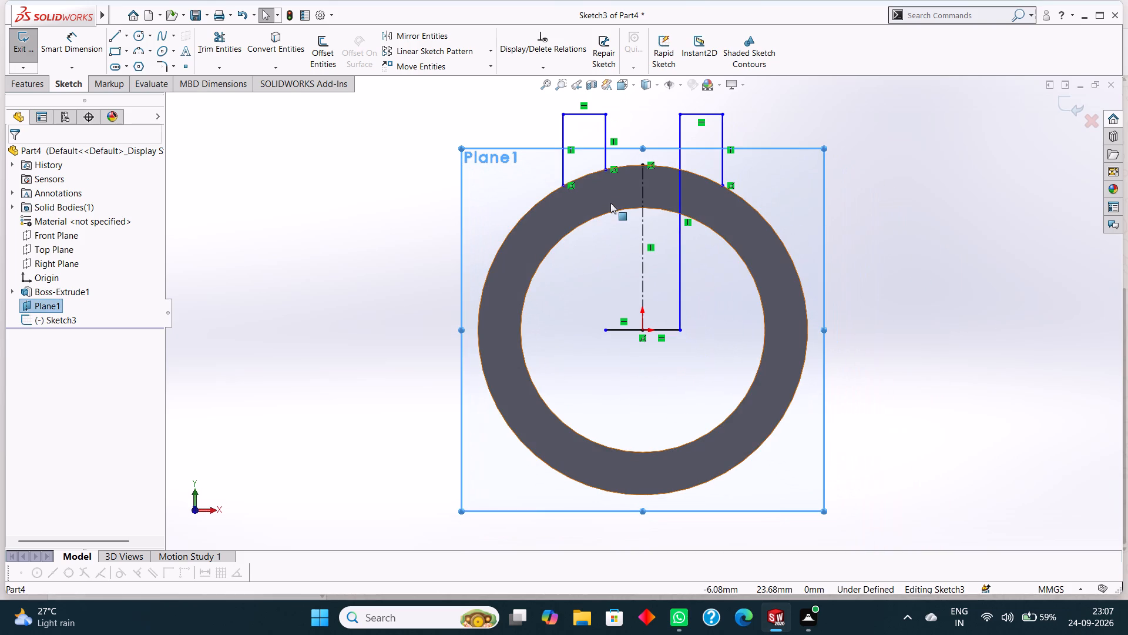
Delete the left lug's outer vertical line and its horizontal top line.
{"action": "right_click", "coordinate": [562, 123]}
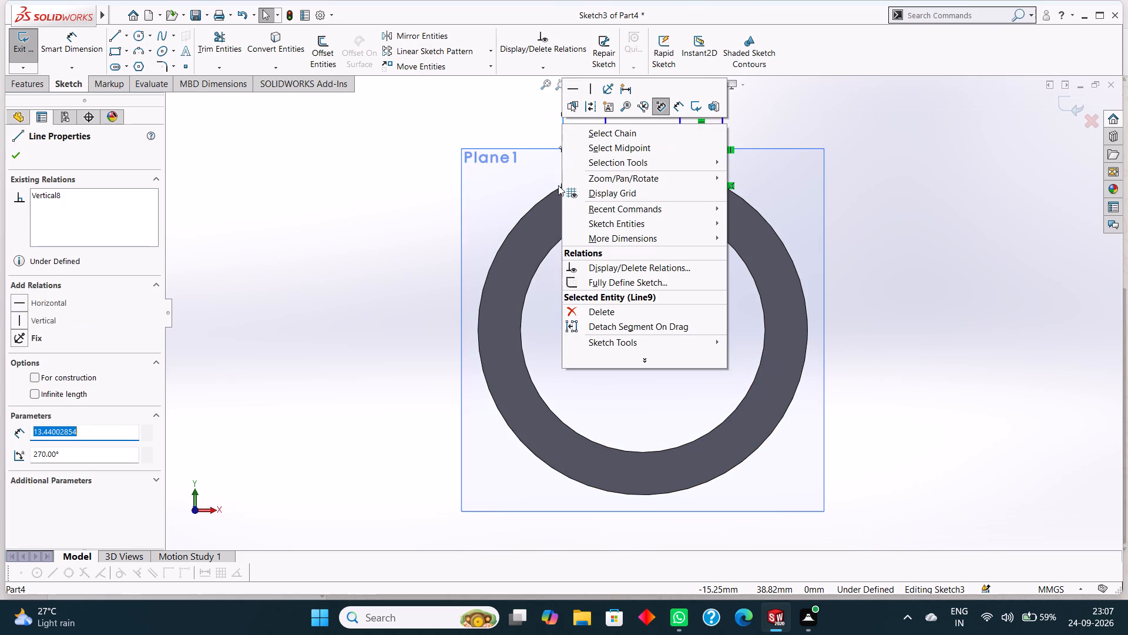
{"action": "left_click", "coordinate": [608, 315]}
{"action": "right_click", "coordinate": [569, 115]}
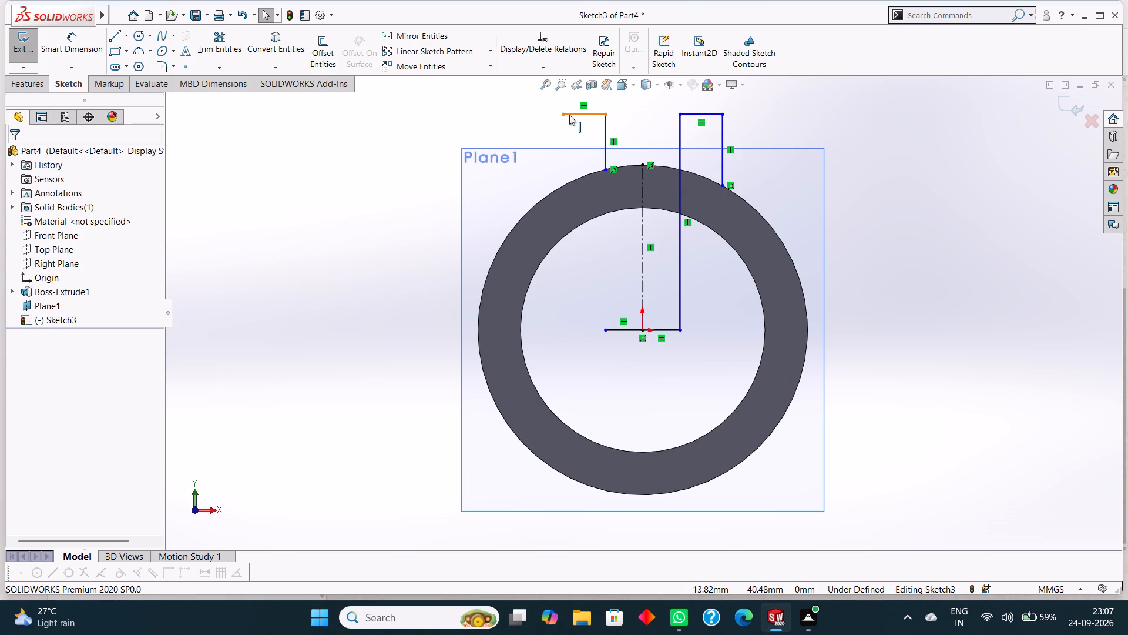
{"action": "left_click", "coordinate": [612, 302]}
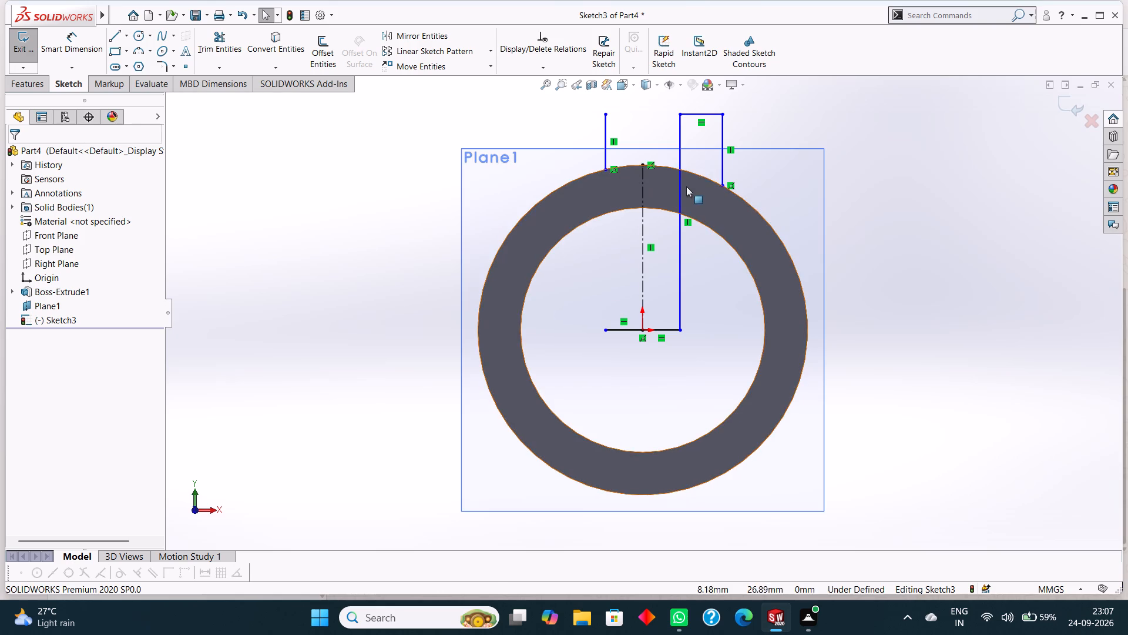
Delete the right lug's outer vertical line and top line, plus the short vertical line remaining from the left lug.
{"action": "right_click", "coordinate": [721, 133]}
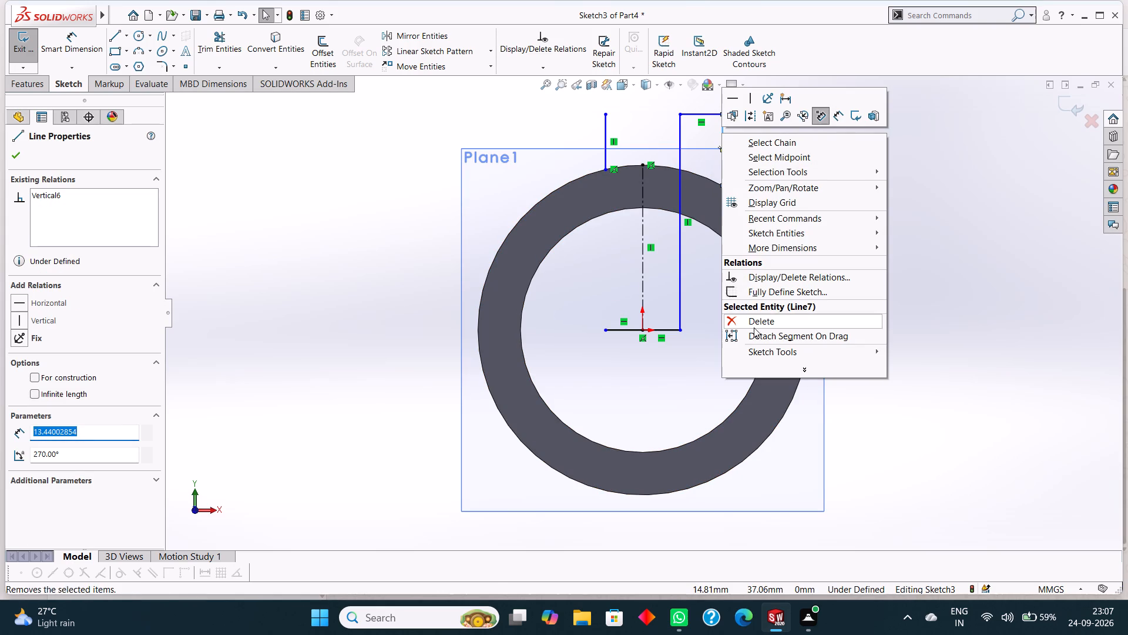
{"action": "left_click", "coordinate": [757, 324]}
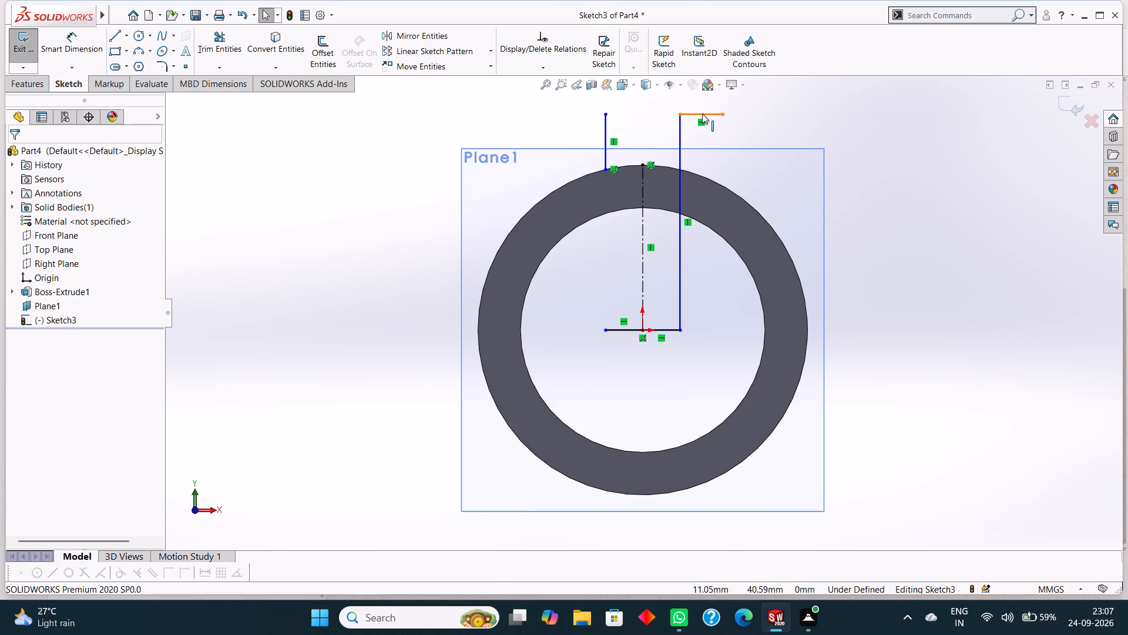
{"action": "right_click", "coordinate": [703, 113]}
{"action": "left_click", "coordinate": [731, 302]}
{"action": "right_click", "coordinate": [605, 124]}
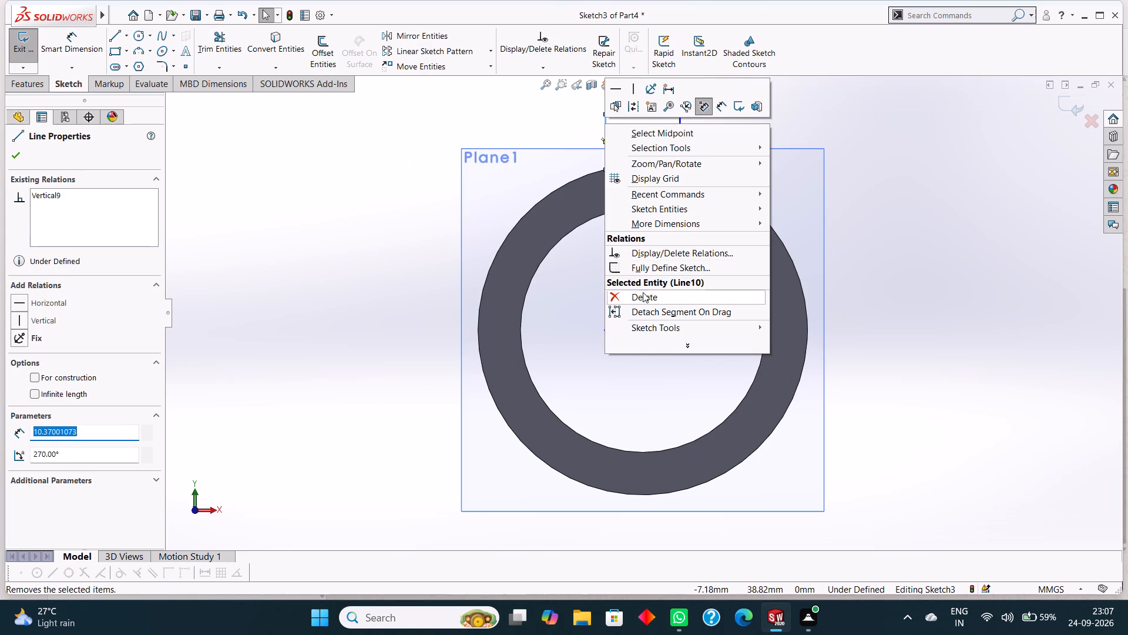
{"action": "left_click", "coordinate": [643, 294]}
Close the slot rectangle with a vertical line about 40.57 mm long from the base line's left end and a 14 mm horizontal top line.
{"action": "left_click", "coordinate": [120, 35]}
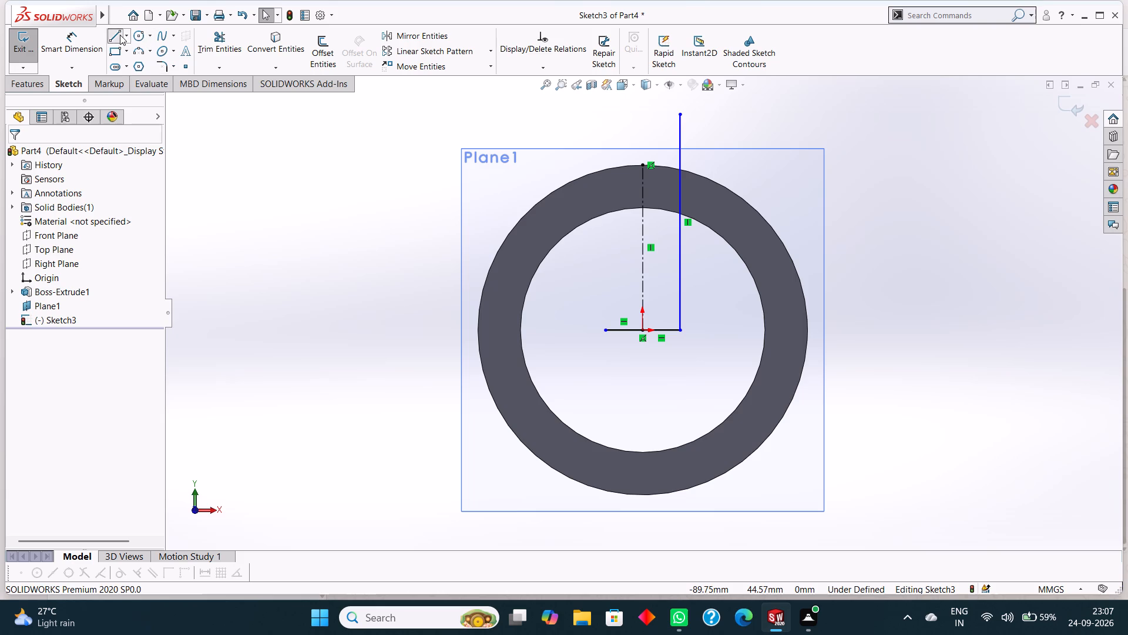
{"action": "left_click", "coordinate": [607, 332]}
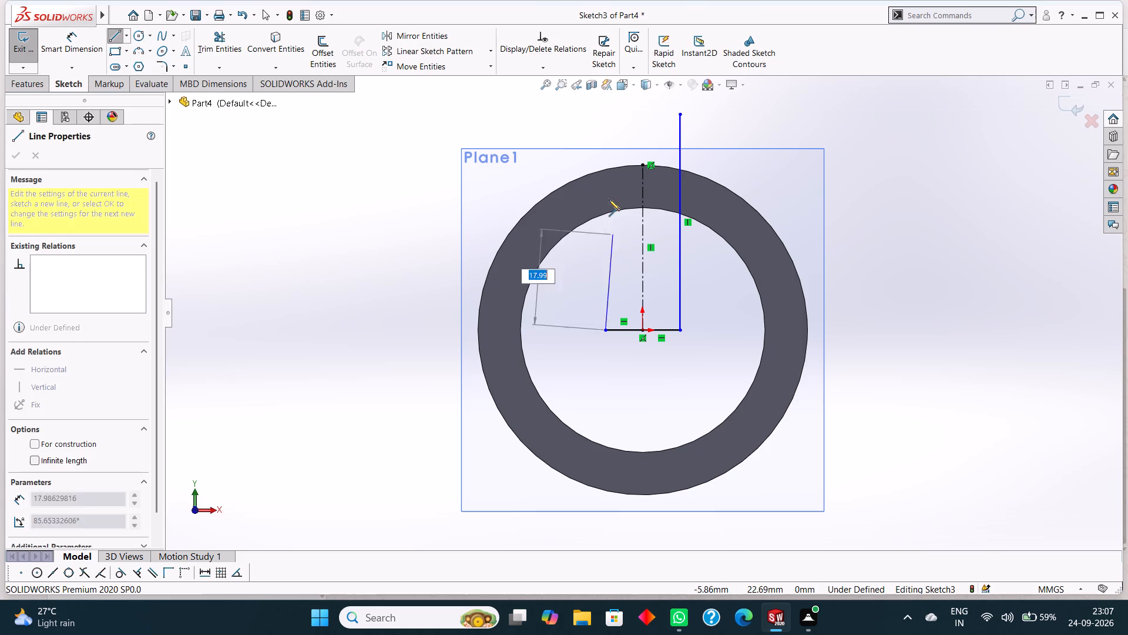
{"action": "left_click", "coordinate": [607, 115]}
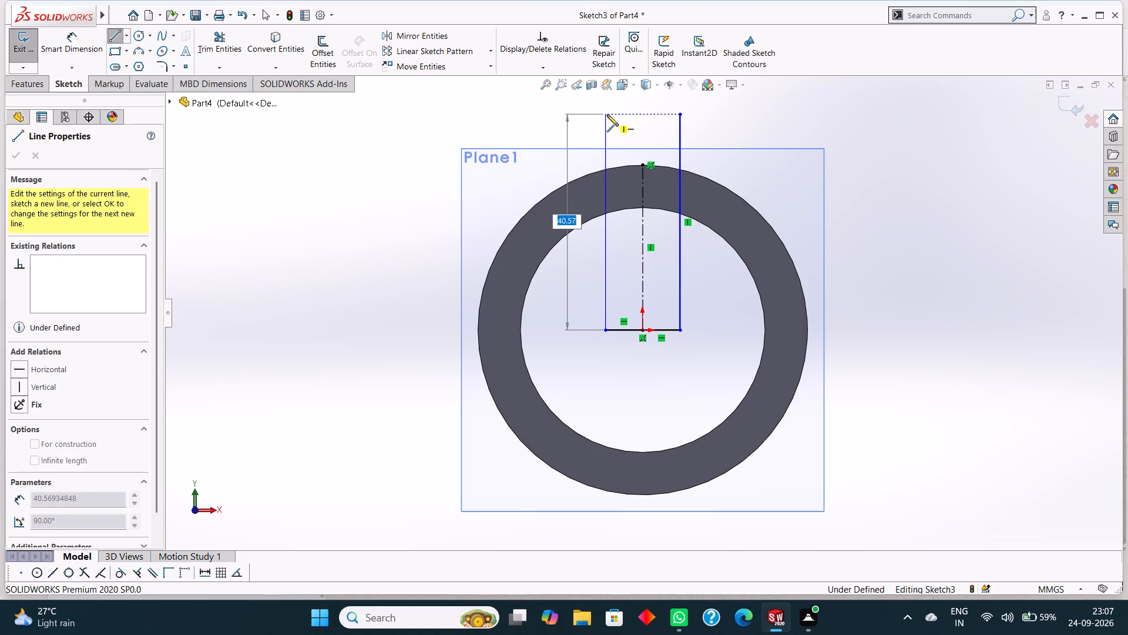
{"action": "left_click", "coordinate": [678, 113]}
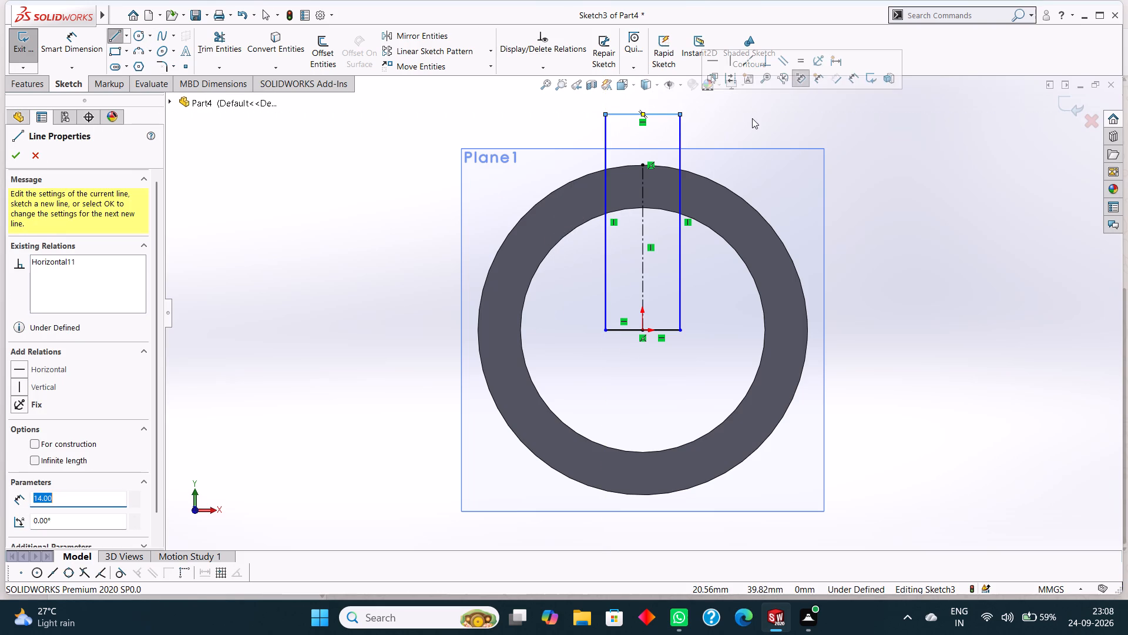
{"action": "right_click", "coordinate": [752, 118]}
{"action": "left_click", "coordinate": [775, 131]}
Cut-extrude the rectangular slot profile through the ring wall with a blind depth of 38 mm.
{"action": "middle_click_drag", "start_coordinate": [365, 189], "coordinate": [421, 268]}
{"action": "scroll", "coordinate": [408, 242], "scroll_direction": "down", "scroll_amount": 1}
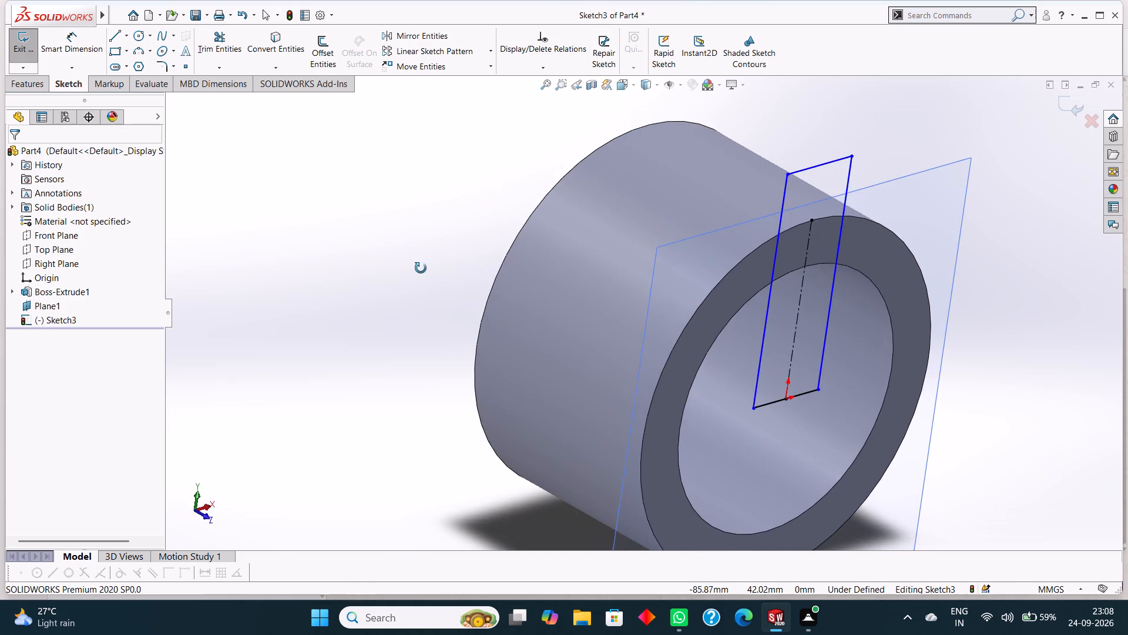
{"action": "middle_click_drag", "start_coordinate": [421, 268], "coordinate": [407, 243]}
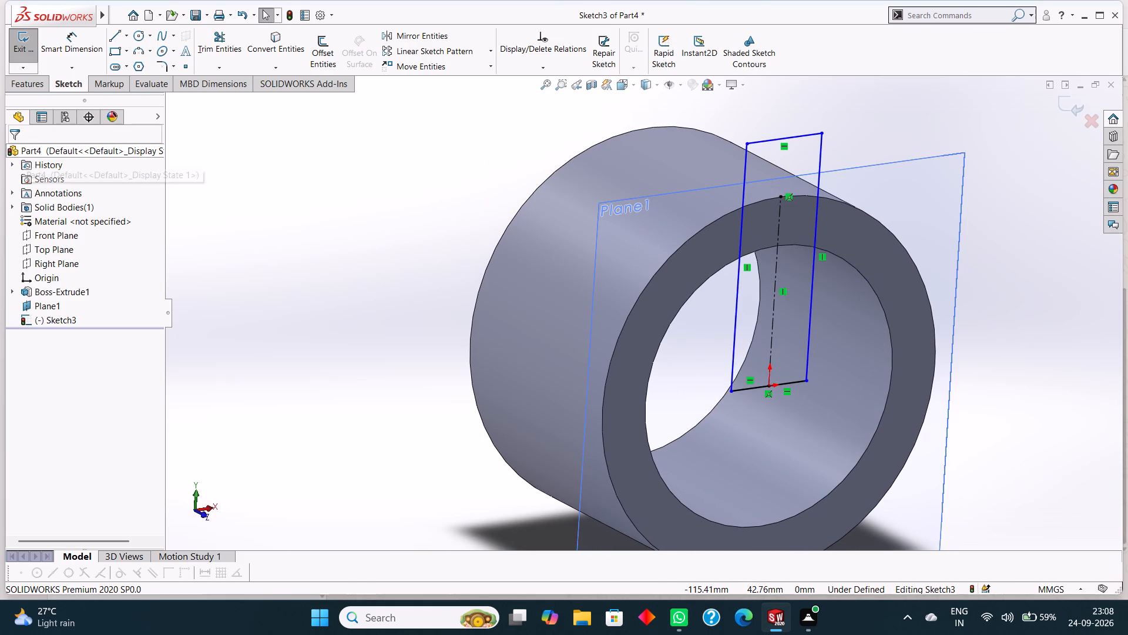
{"action": "left_click", "coordinate": [19, 86]}
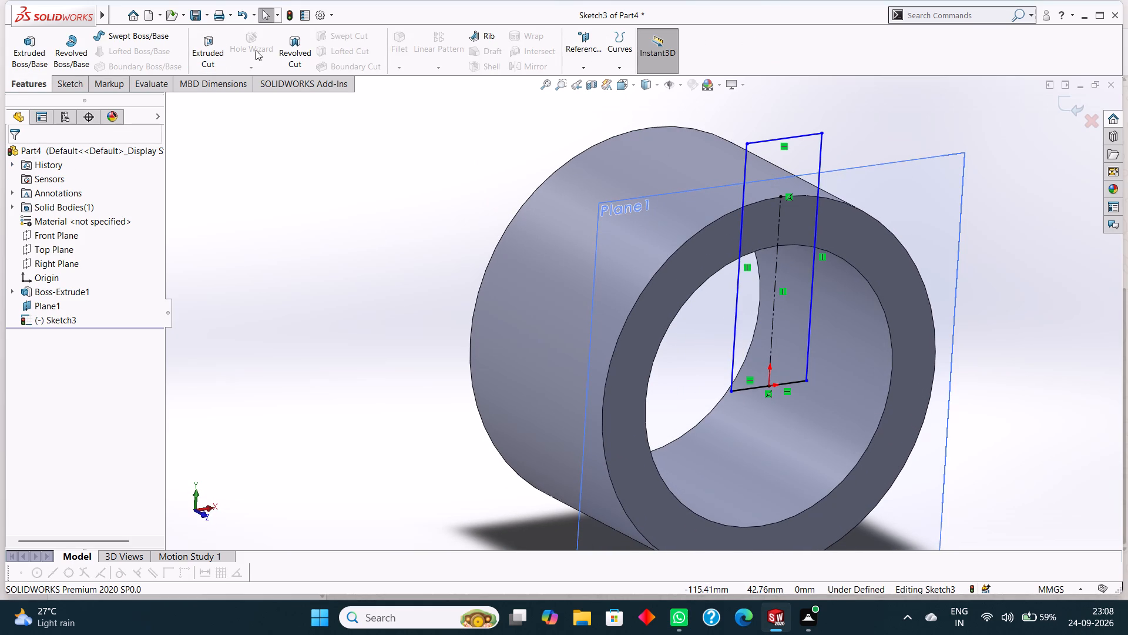
{"action": "left_click", "coordinate": [208, 49]}
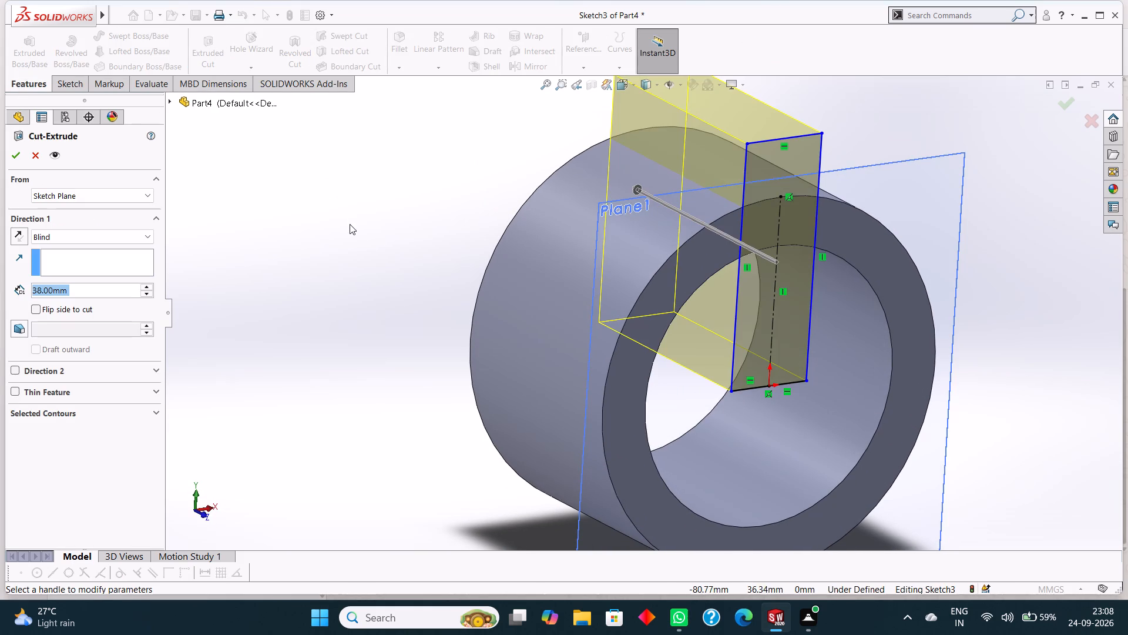
{"action": "middle_click_drag", "start_coordinate": [350, 226], "coordinate": [412, 249]}
{"action": "scroll", "coordinate": [394, 249], "scroll_direction": "up", "scroll_amount": 3}
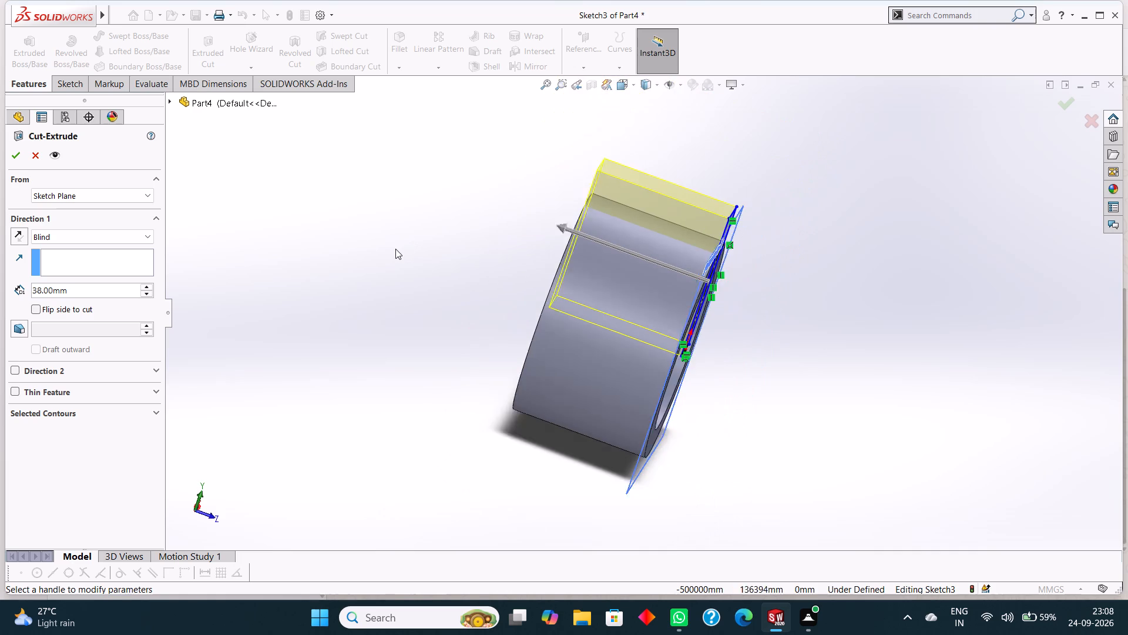
{"action": "scroll", "coordinate": [395, 249], "scroll_direction": "up", "scroll_amount": 1}
{"action": "middle_click_drag", "start_coordinate": [397, 249], "coordinate": [384, 230]}
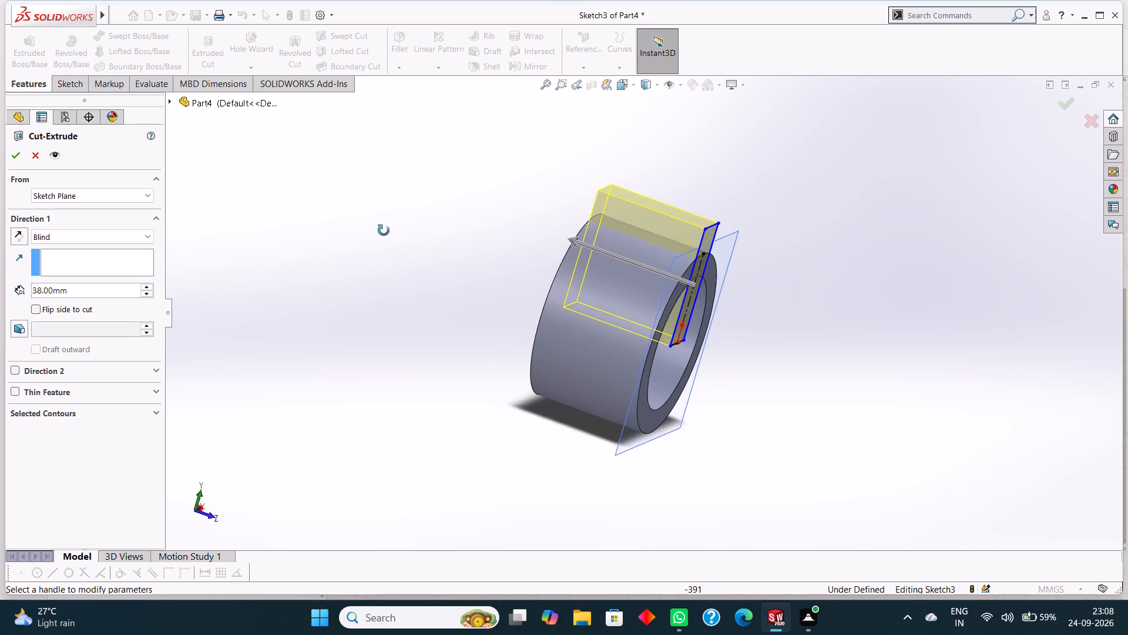
{"action": "middle_click_drag", "start_coordinate": [384, 230], "coordinate": [362, 205]}
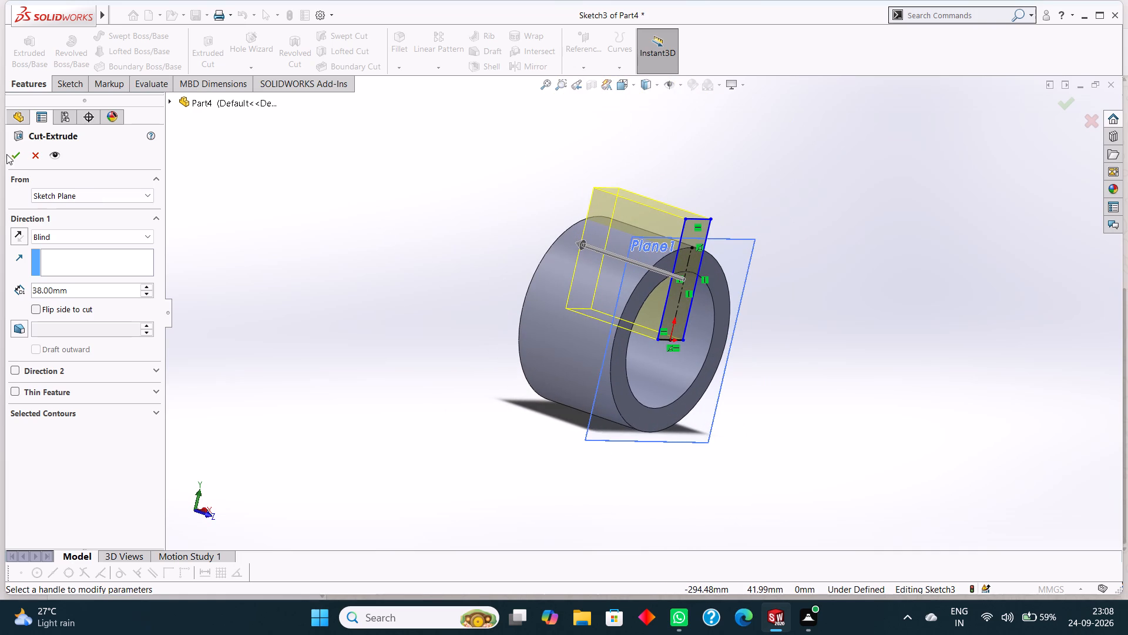
{"action": "left_click", "coordinate": [14, 150]}
{"action": "left_click", "coordinate": [276, 224]}
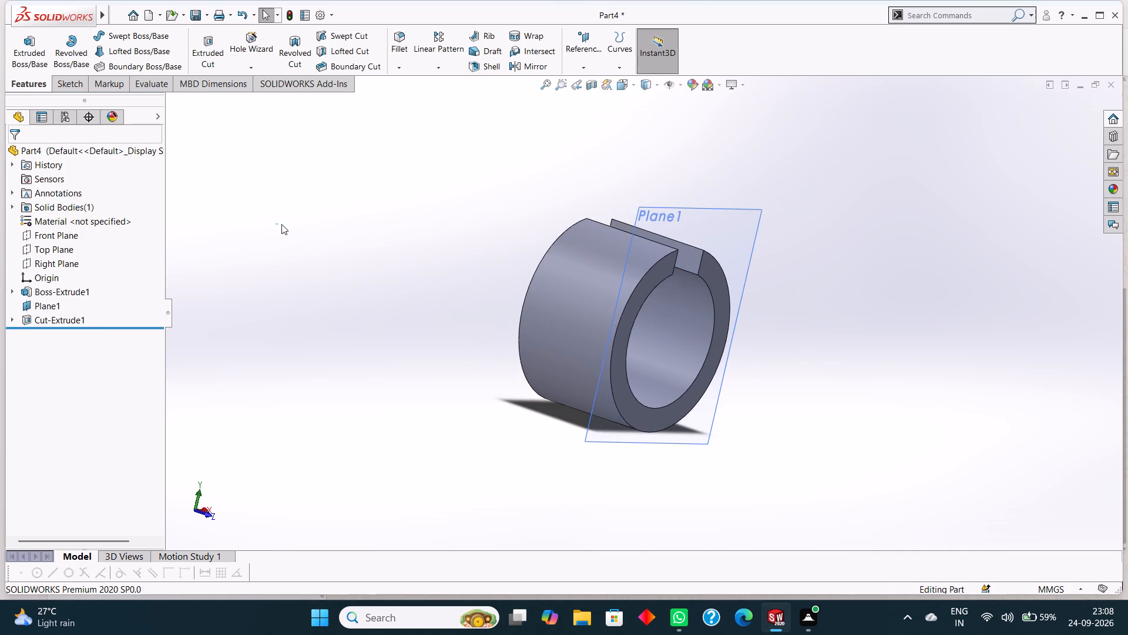
Start a new sketch on the 38 mm offset plane.
{"action": "middle_click_drag", "start_coordinate": [311, 235], "coordinate": [223, 213]}
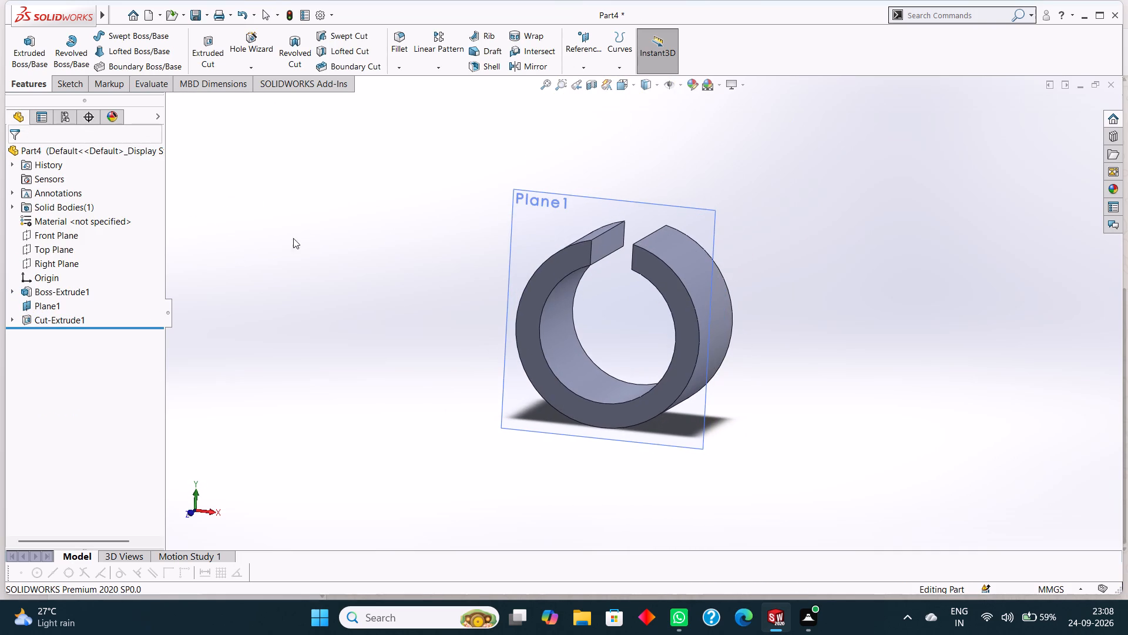
{"action": "left_click", "coordinate": [528, 188]}
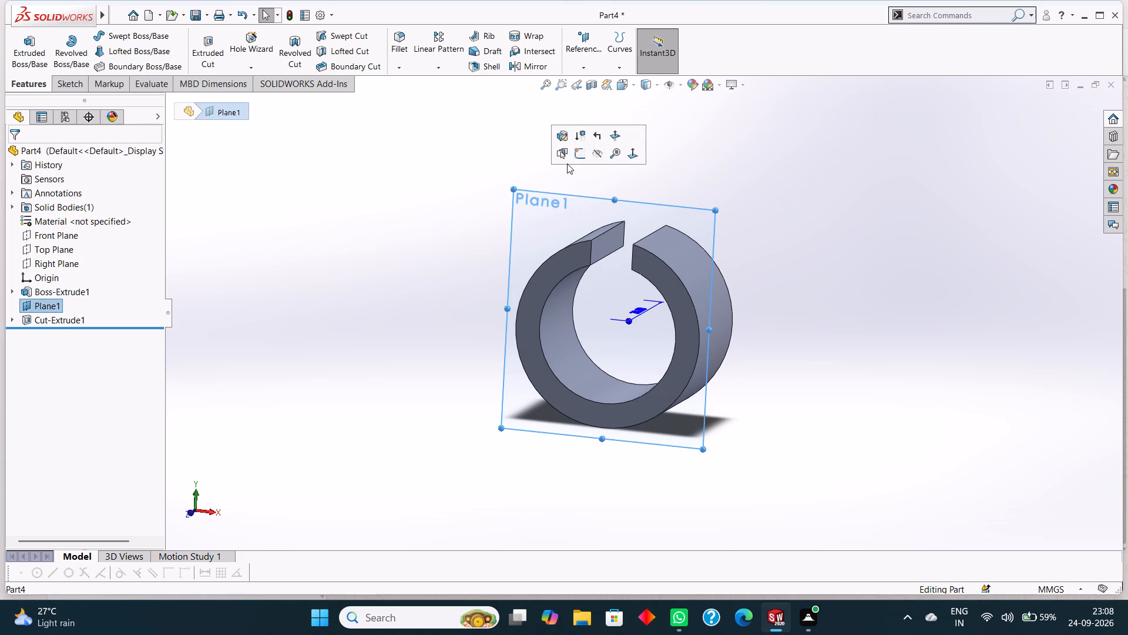
{"action": "left_click", "coordinate": [580, 159]}
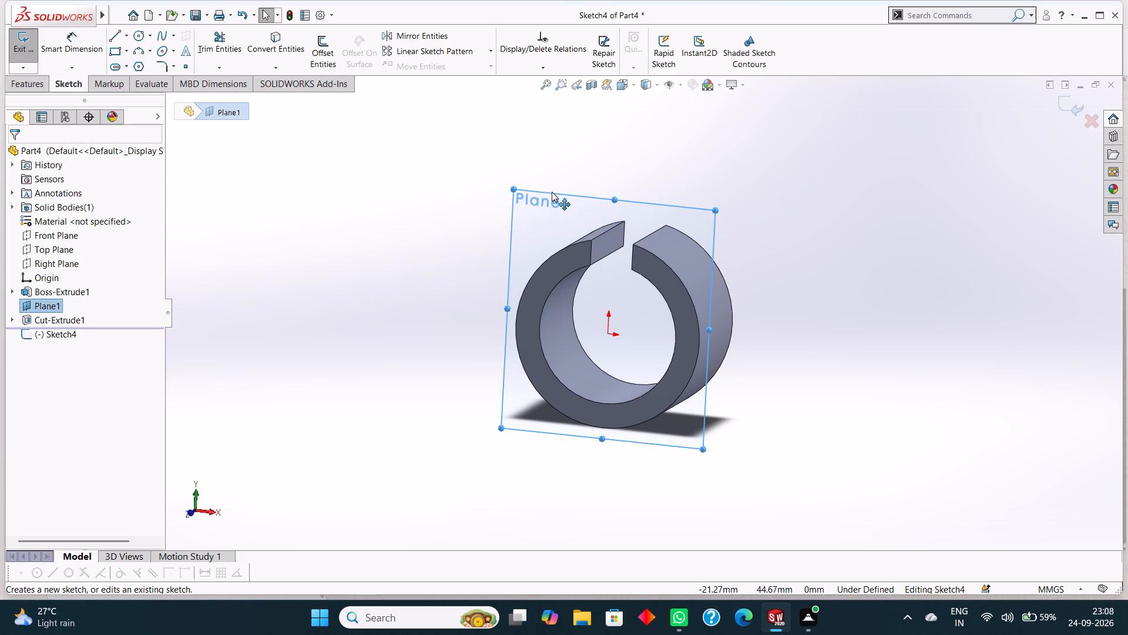
{"action": "left_click", "coordinate": [552, 192]}
{"action": "right_click", "coordinate": [552, 192]}
{"action": "left_click", "coordinate": [437, 189]}
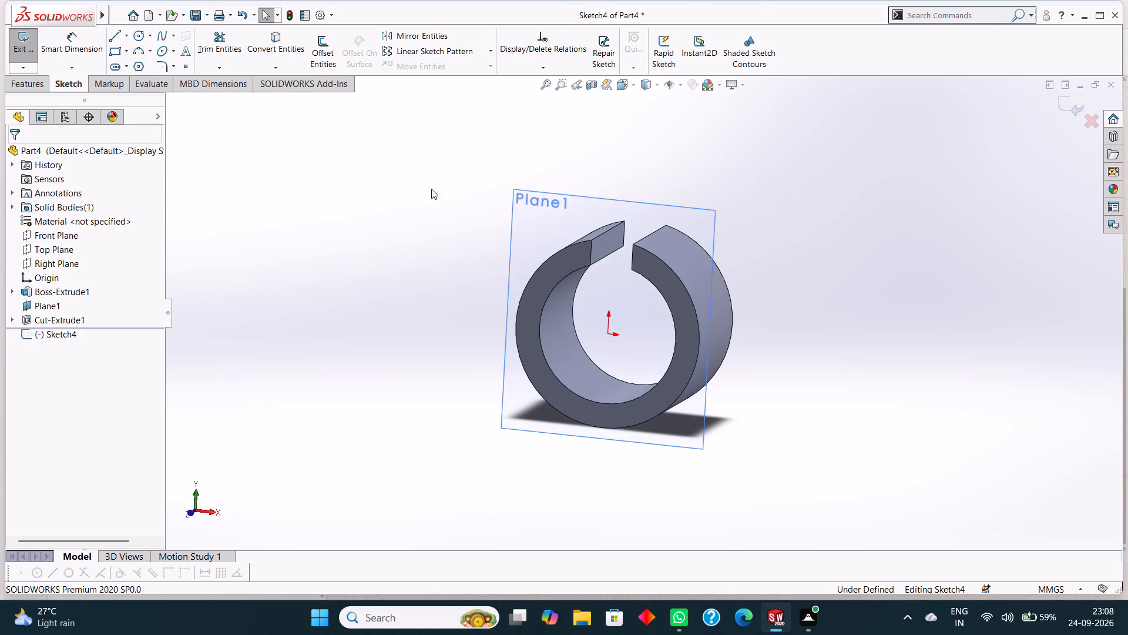
Hide the 38 mm offset plane.
{"action": "left_click", "coordinate": [61, 305]}
{"action": "left_click", "coordinate": [89, 287]}
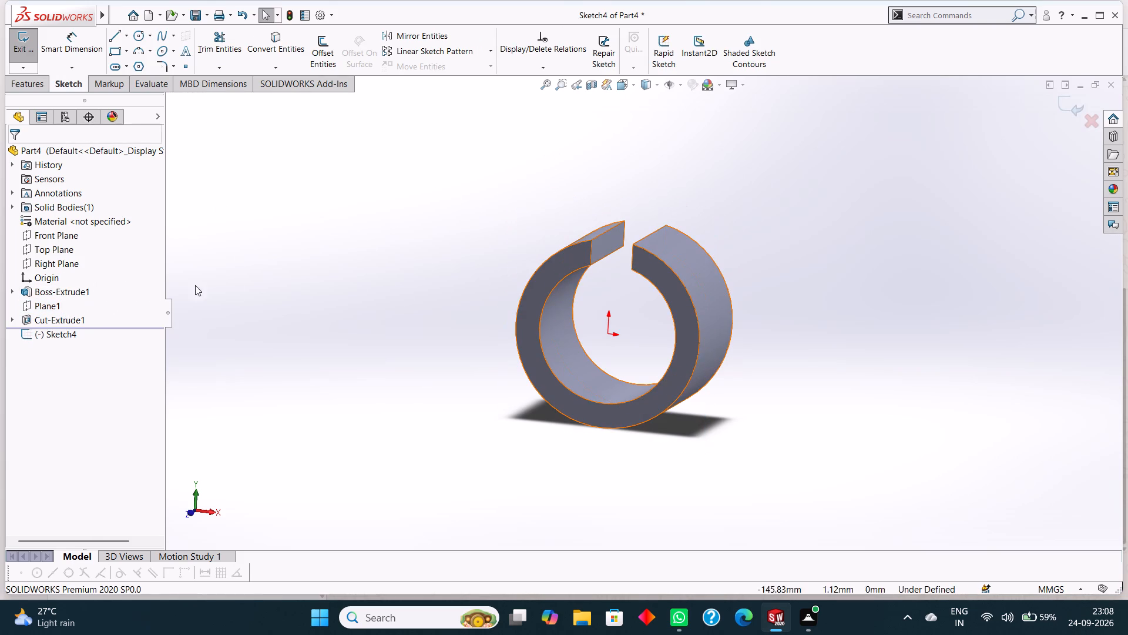
{"action": "left_click", "coordinate": [328, 268]}
Examine the slotted ring and its slot edges from several angles and at different magnifications, finishing close to a front view.
{"action": "middle_click_drag", "start_coordinate": [385, 272], "coordinate": [411, 285]}
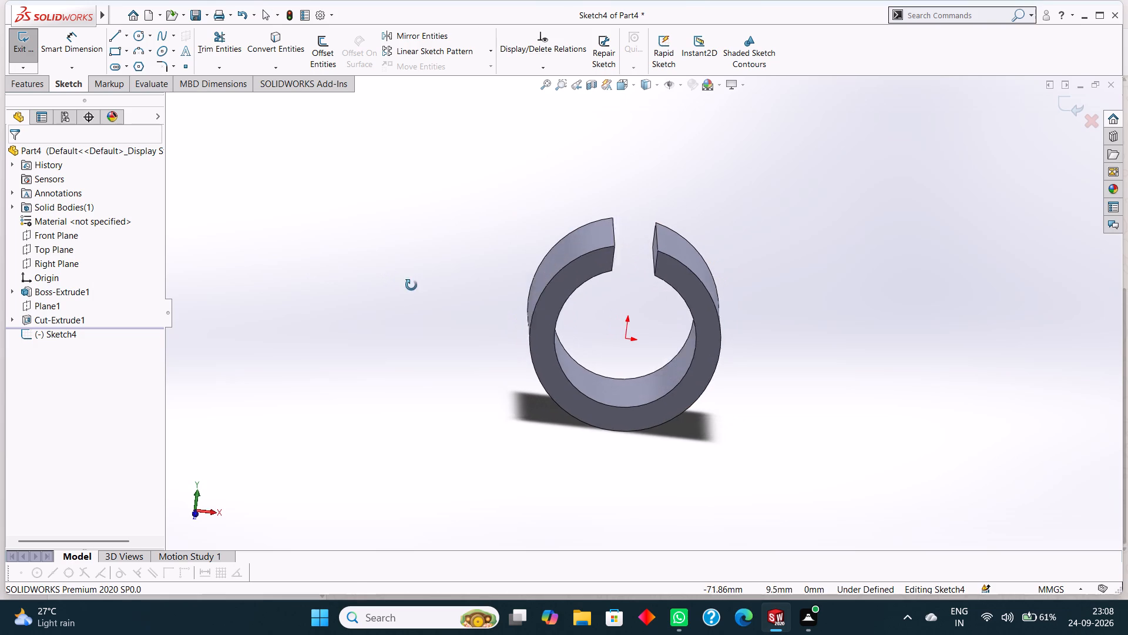
{"action": "middle_click_drag", "start_coordinate": [411, 285], "coordinate": [387, 303]}
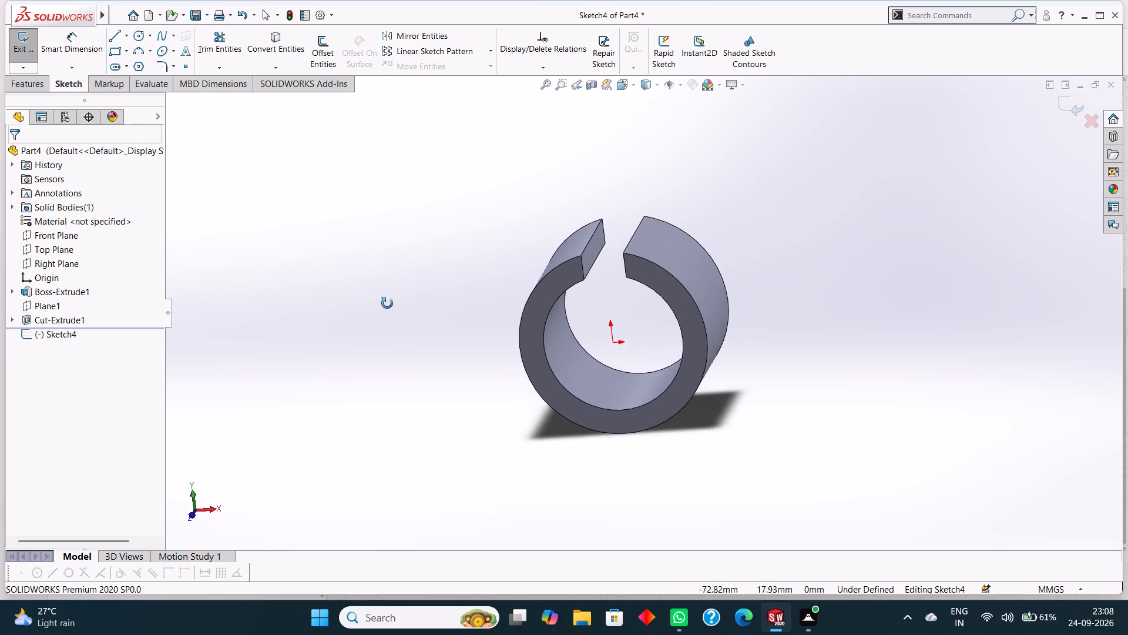
{"action": "middle_click_drag", "start_coordinate": [387, 303], "coordinate": [397, 305]}
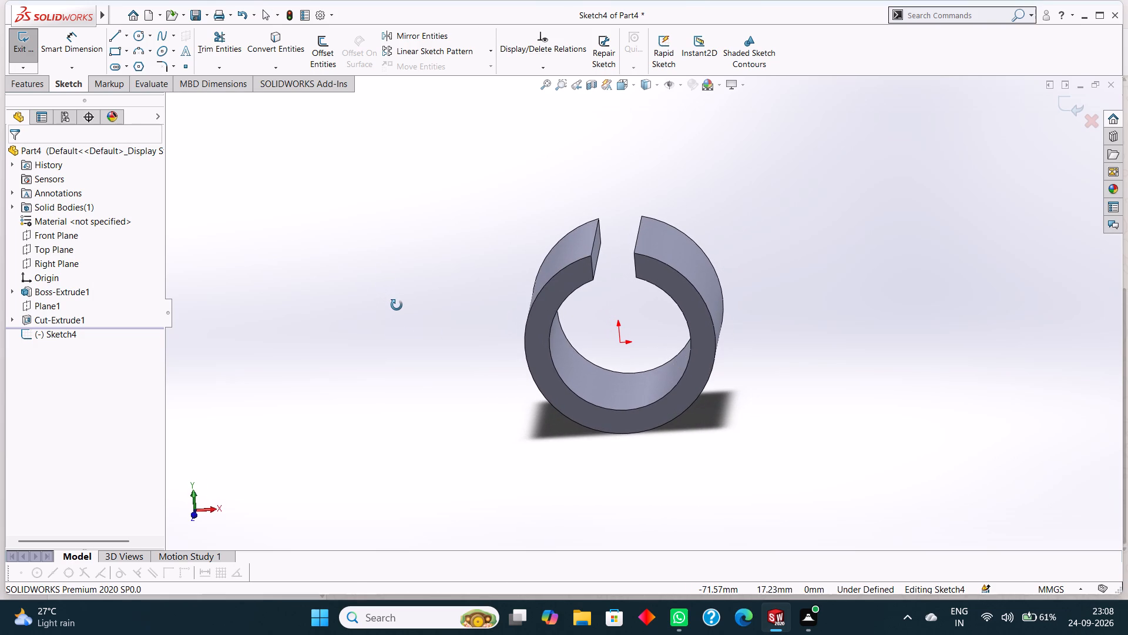
{"action": "middle_click_drag", "start_coordinate": [397, 305], "coordinate": [410, 322]}
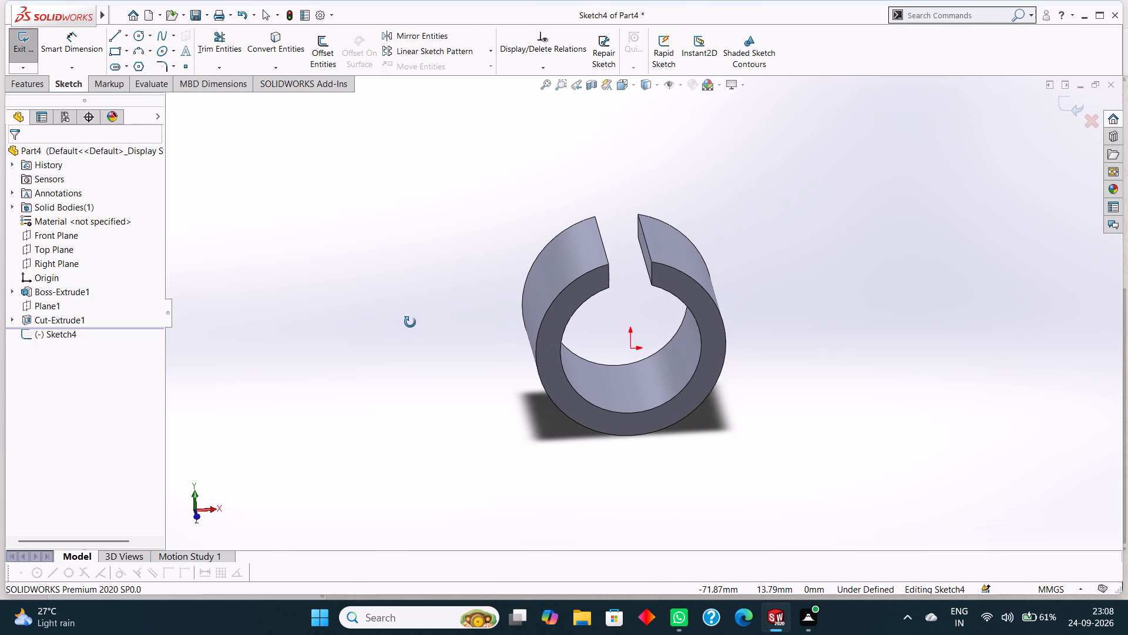
{"action": "middle_click_drag", "start_coordinate": [410, 322], "coordinate": [412, 316]}
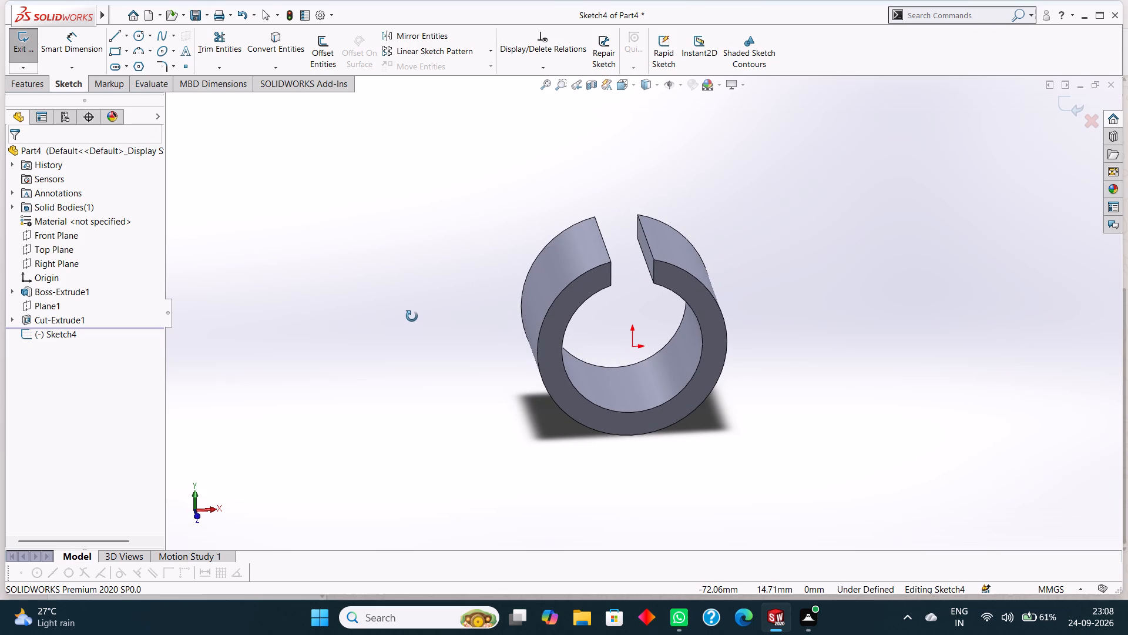
{"action": "middle_click_drag", "start_coordinate": [412, 316], "coordinate": [408, 267]}
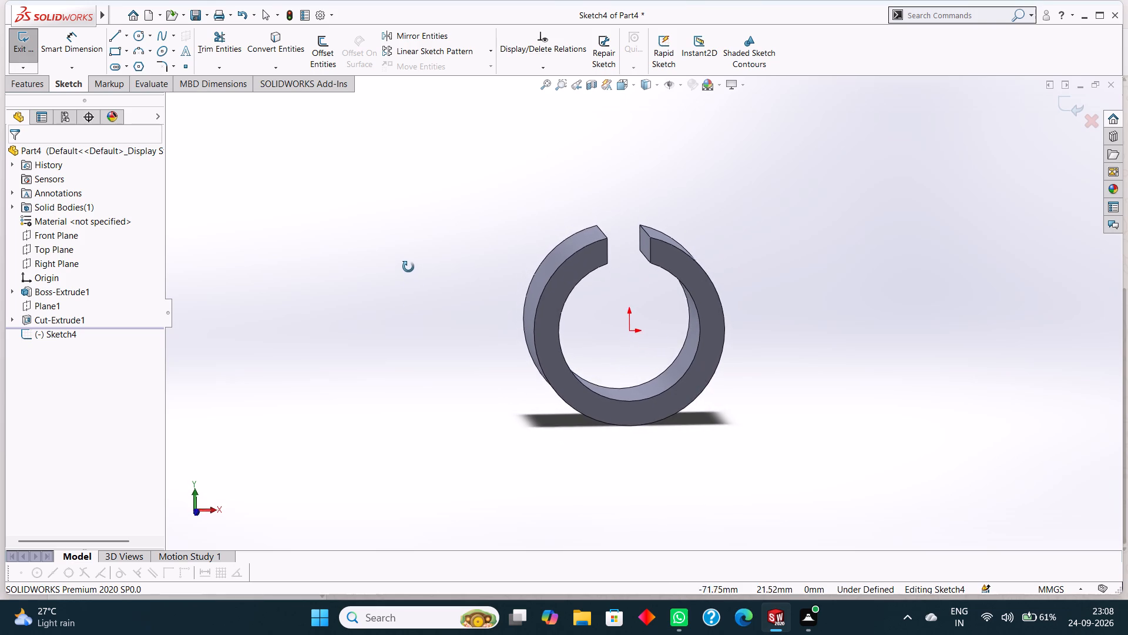
{"action": "middle_click_drag", "start_coordinate": [408, 267], "coordinate": [399, 250]}
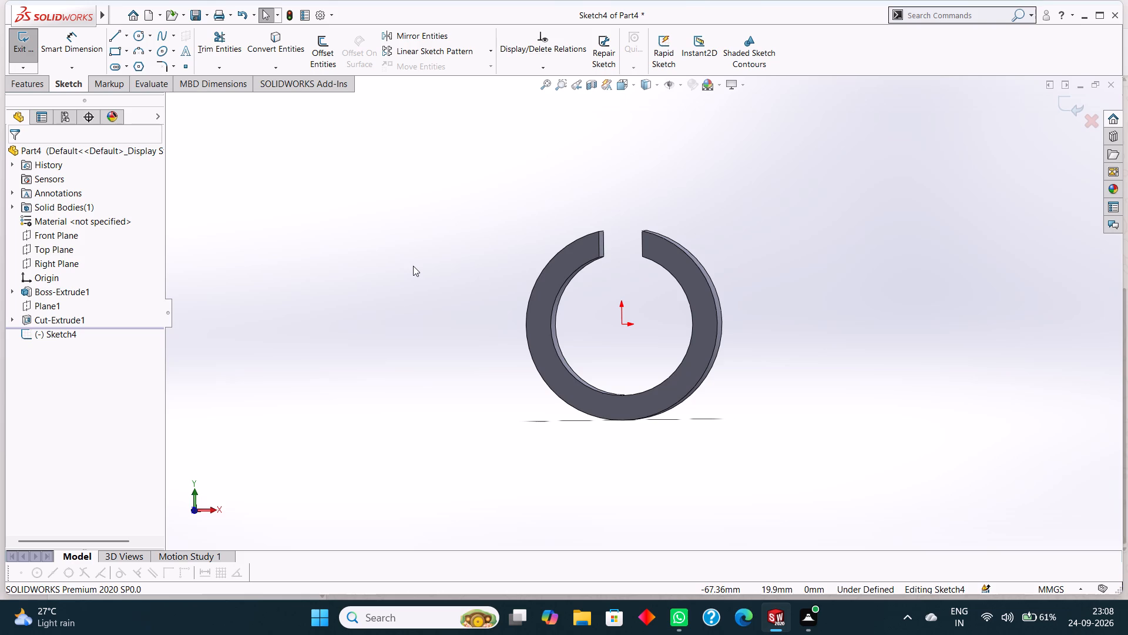
{"action": "scroll", "coordinate": [413, 266], "scroll_direction": "up", "scroll_amount": 1}
{"action": "scroll", "coordinate": [558, 219], "scroll_direction": "down", "scroll_amount": 2}
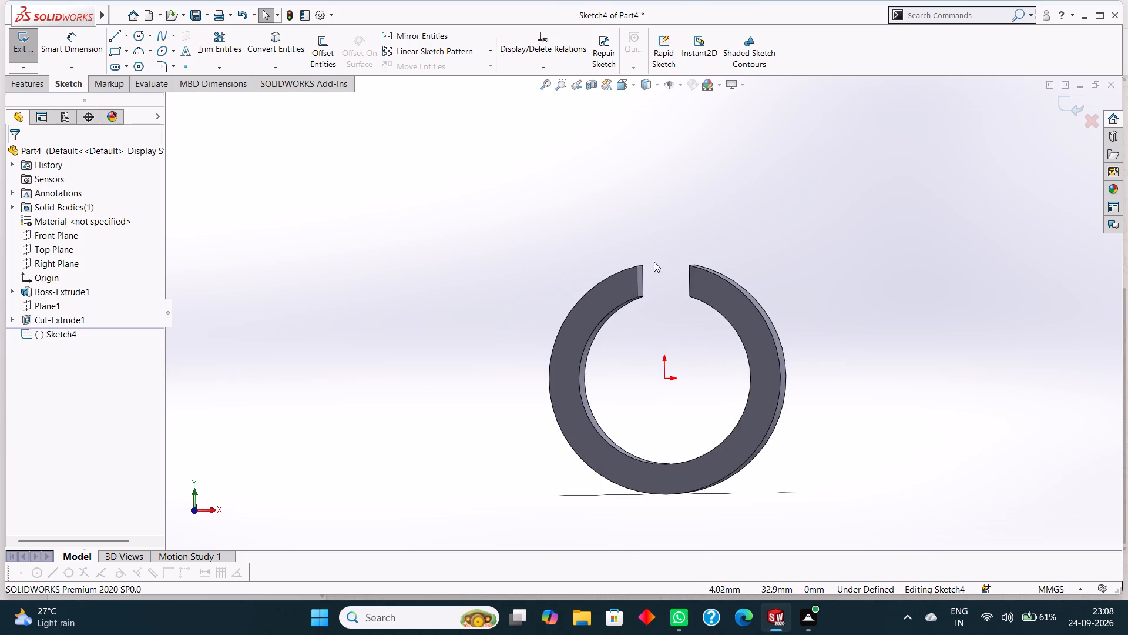
{"action": "scroll", "coordinate": [660, 269], "scroll_direction": "down", "scroll_amount": 2}
{"action": "scroll", "coordinate": [664, 272], "scroll_direction": "up", "scroll_amount": 3}
{"action": "scroll", "coordinate": [639, 283], "scroll_direction": "down", "scroll_amount": 2}
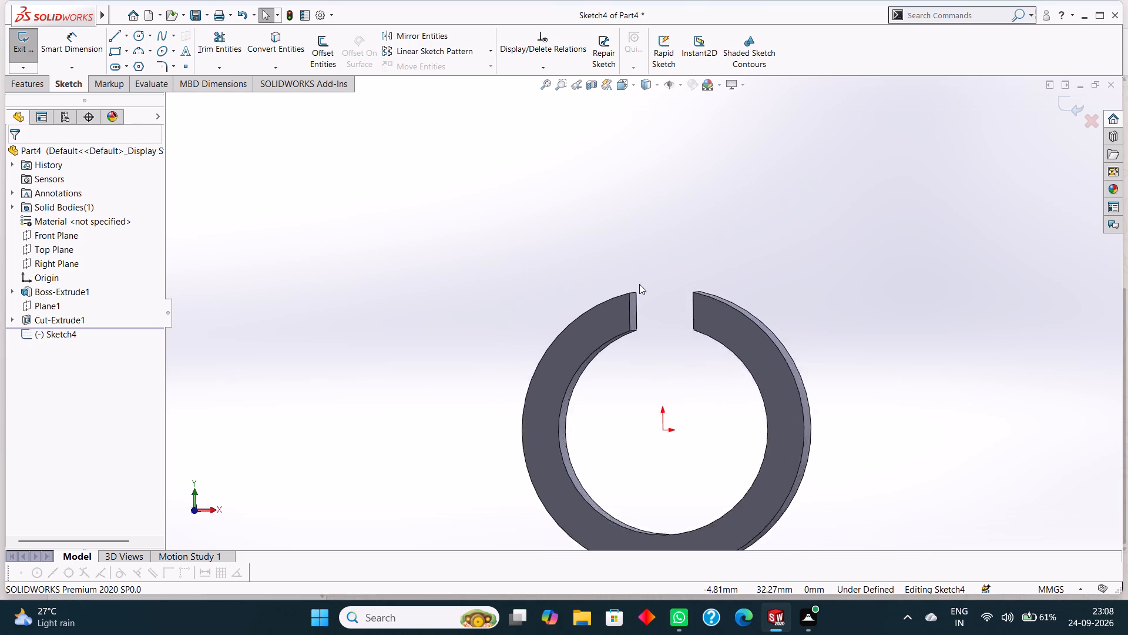
{"action": "scroll", "coordinate": [639, 284], "scroll_direction": "down", "scroll_amount": 2}
{"action": "scroll", "coordinate": [639, 287], "scroll_direction": "up", "scroll_amount": 4}
{"action": "scroll", "coordinate": [787, 306], "scroll_direction": "up", "scroll_amount": 1}
{"action": "middle_click_drag", "start_coordinate": [790, 306], "coordinate": [807, 309]}
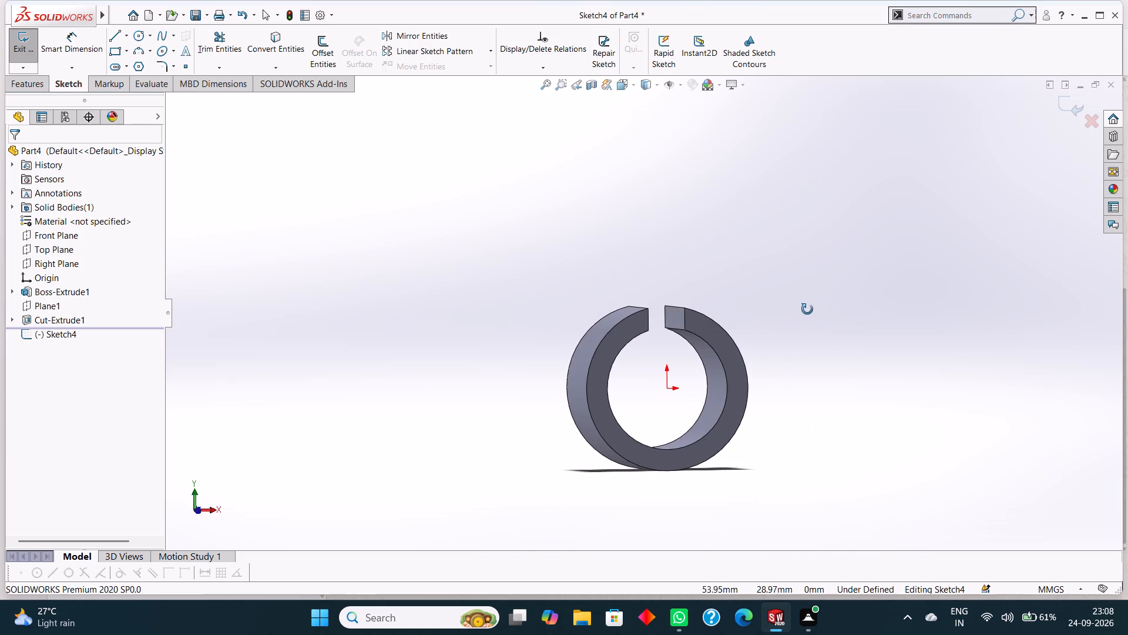
{"action": "middle_click_drag", "start_coordinate": [807, 309], "coordinate": [806, 309]}
{"action": "scroll", "coordinate": [806, 309], "scroll_direction": "down", "scroll_amount": 1}
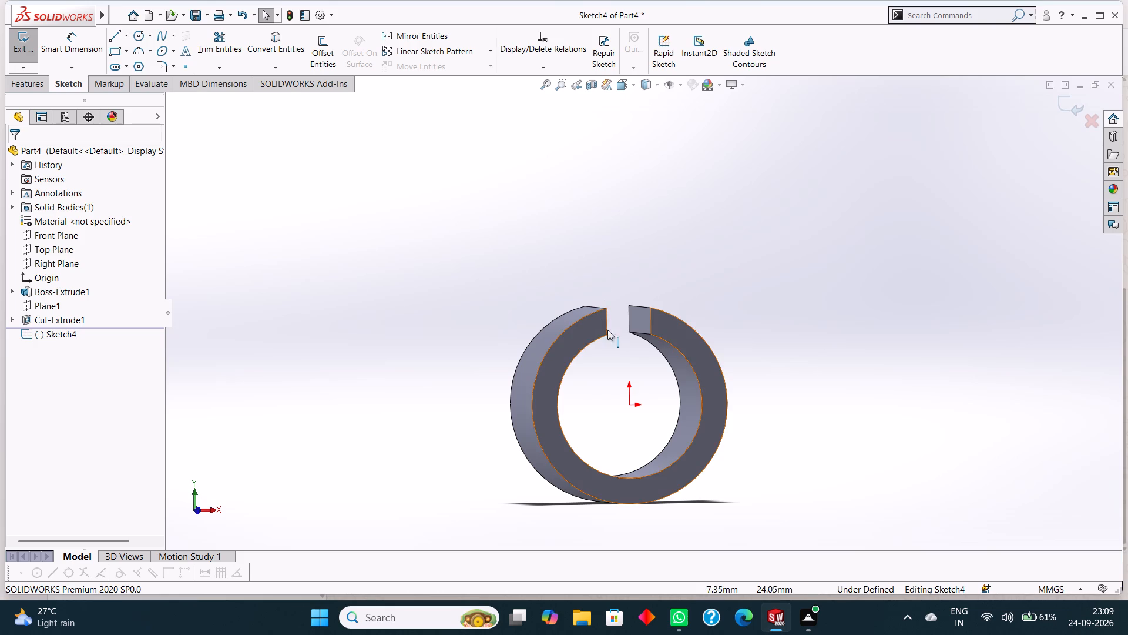
{"action": "middle_click_drag", "start_coordinate": [882, 370], "coordinate": [868, 372]}
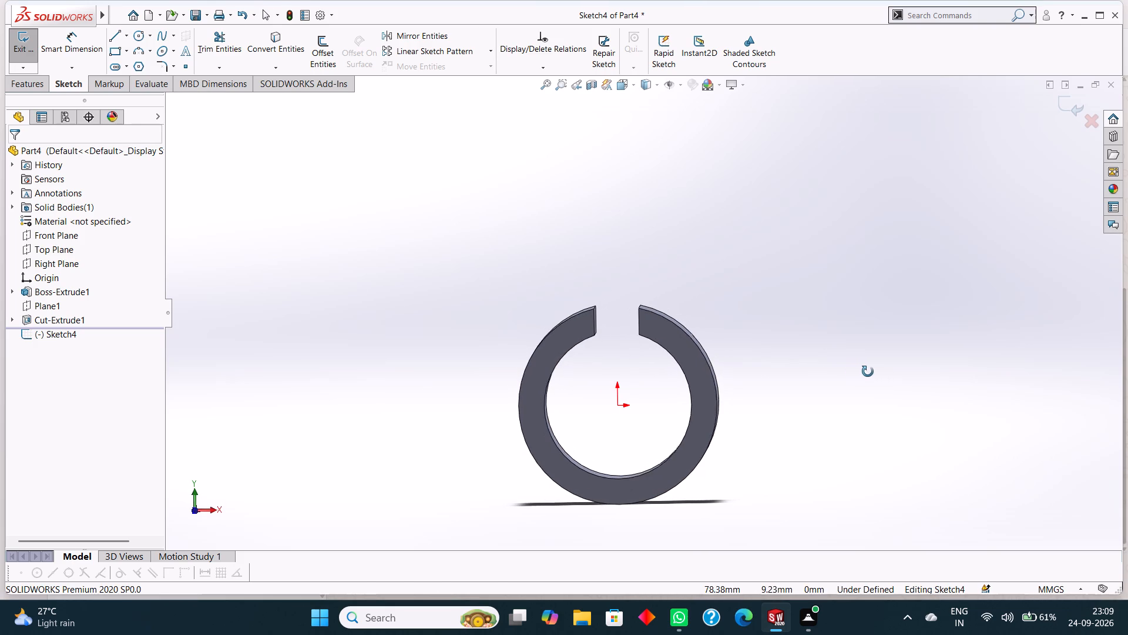
{"action": "middle_click_drag", "start_coordinate": [868, 372], "coordinate": [868, 372]}
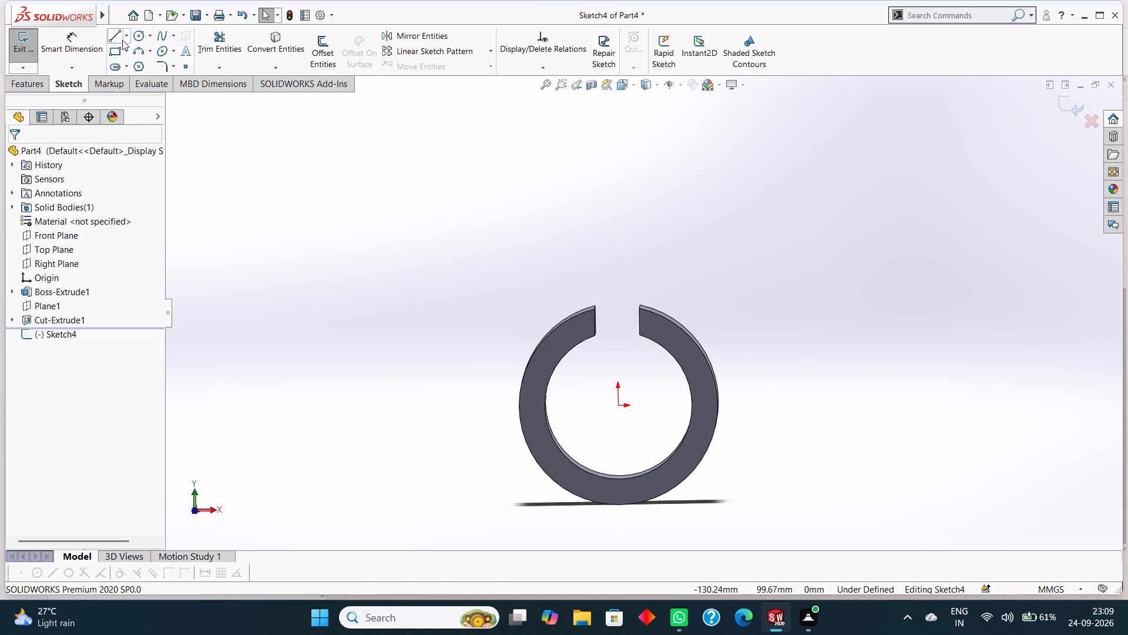
Sketch a vertical construction centerline 60 mm long upward from the origin through the slot, and exit the sketch.
{"action": "left_click", "coordinate": [126, 34]}
{"action": "left_click", "coordinate": [133, 70]}
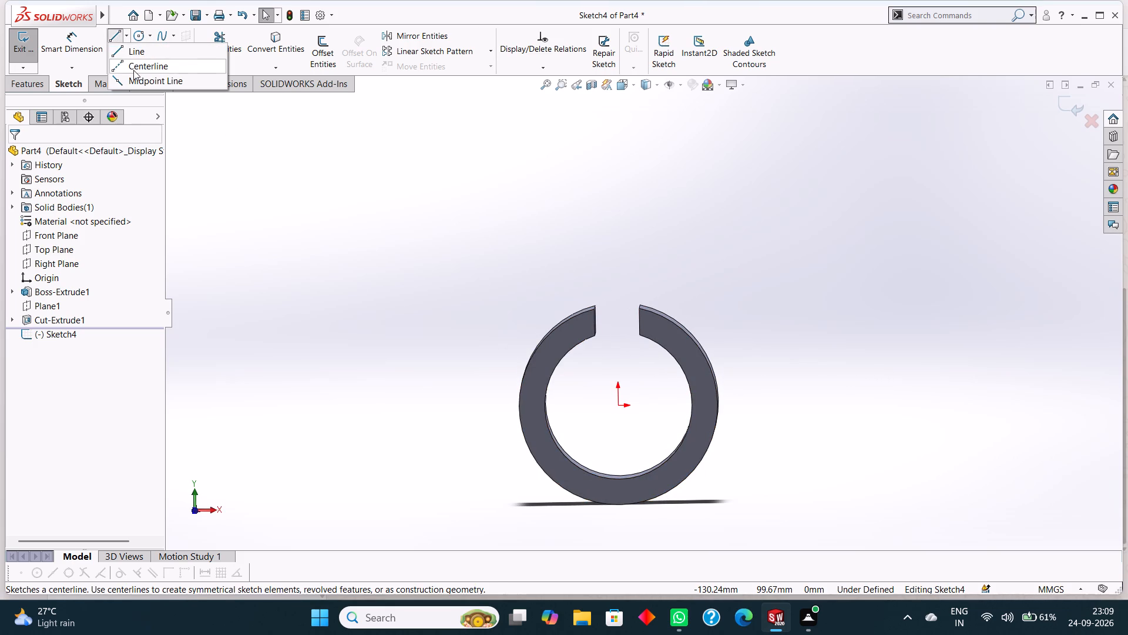
{"action": "left_click", "coordinate": [620, 407]}
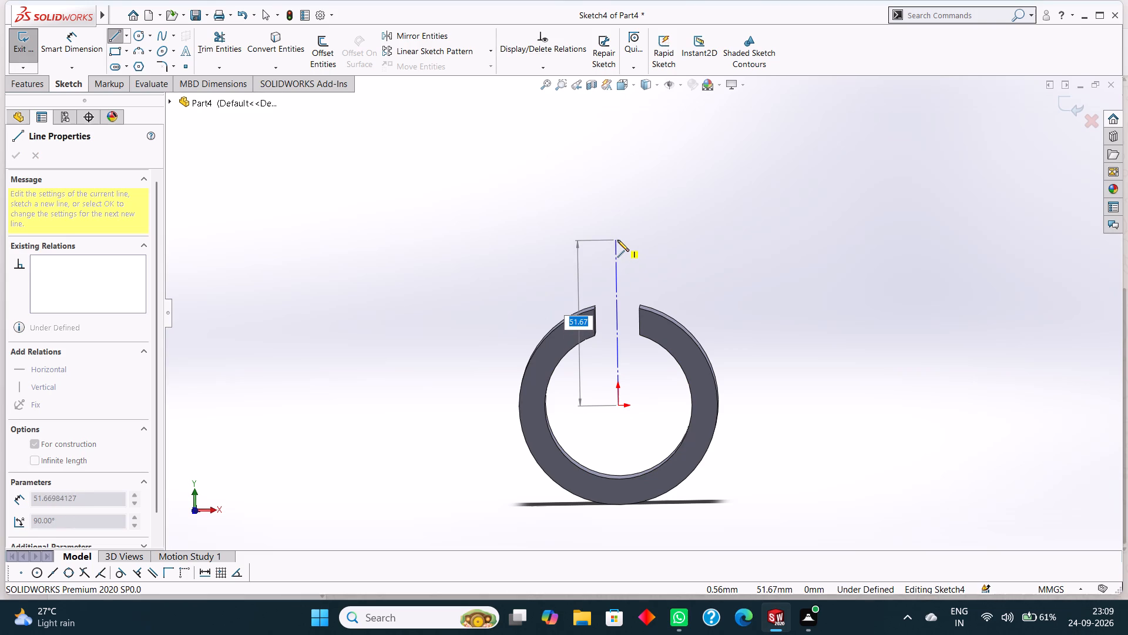
{"action": "type", "text": "60"}
{"action": "key", "text": "Return"}
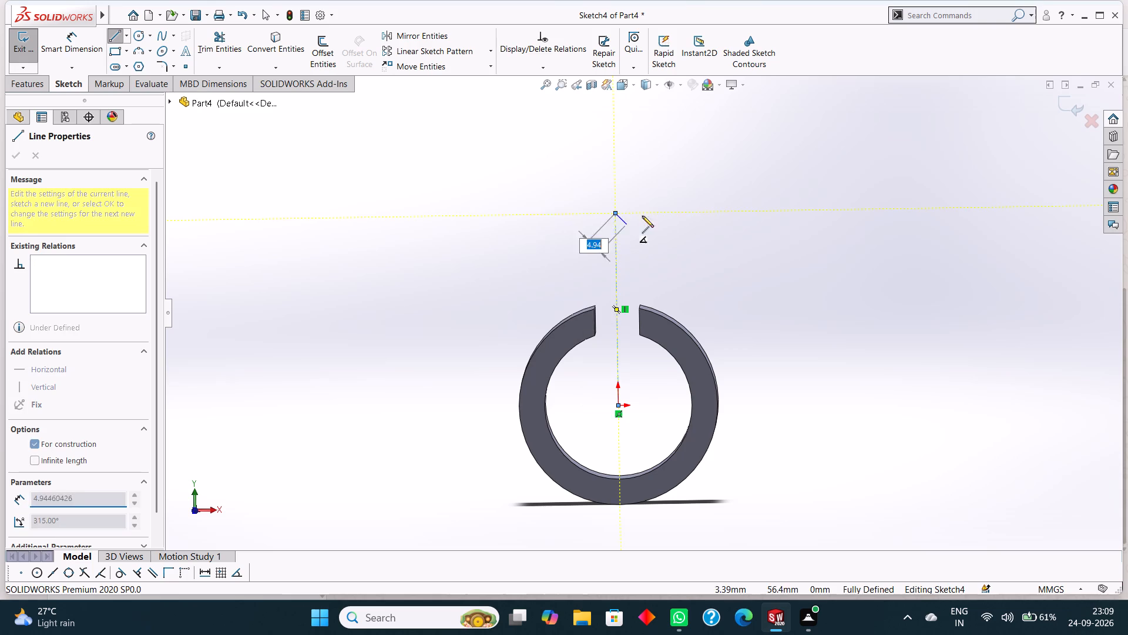
{"action": "right_click", "coordinate": [662, 200]}
{"action": "left_click", "coordinate": [680, 205]}
{"action": "middle_click_drag", "start_coordinate": [538, 238], "coordinate": [546, 237]}
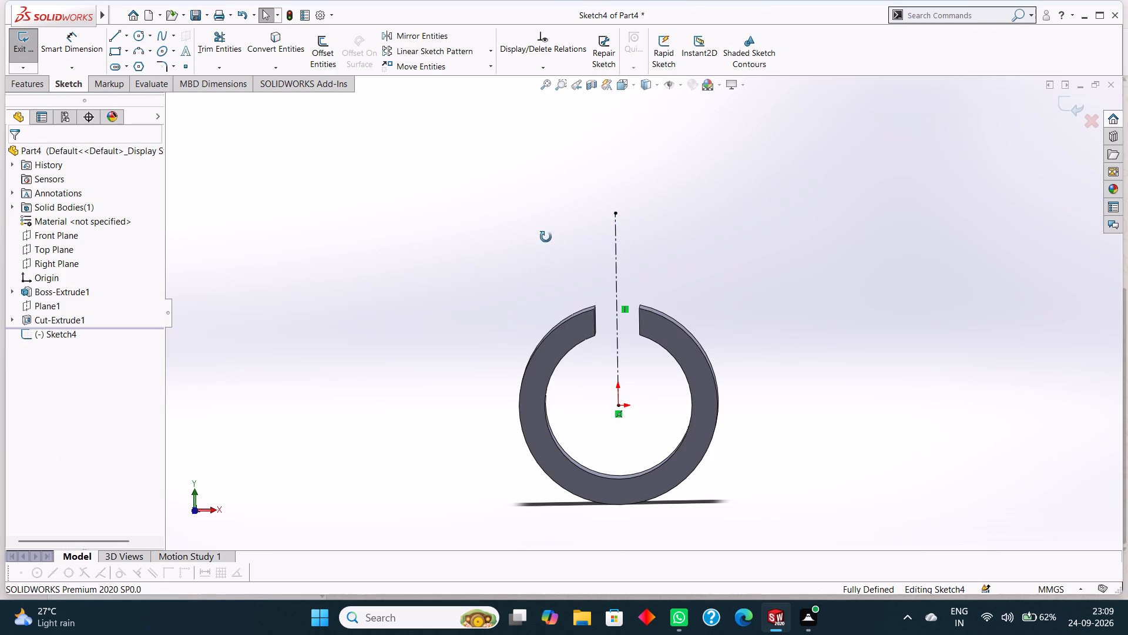
{"action": "middle_click_drag", "start_coordinate": [546, 237], "coordinate": [607, 237]}
{"action": "scroll", "coordinate": [598, 237], "scroll_direction": "down", "scroll_amount": 1}
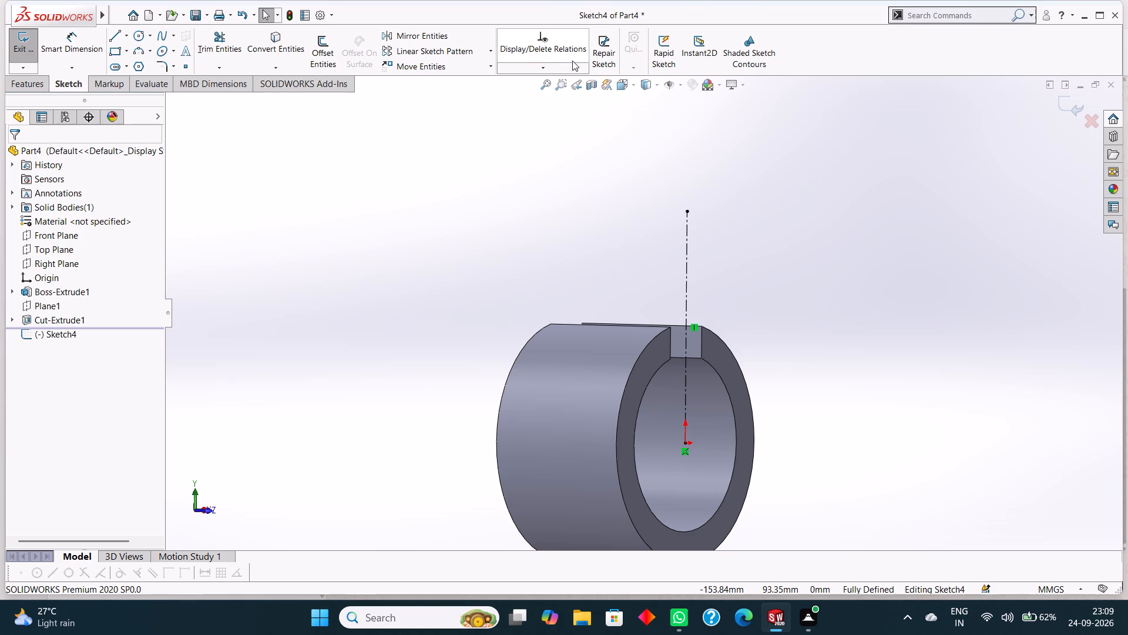
{"action": "left_click", "coordinate": [18, 46]}
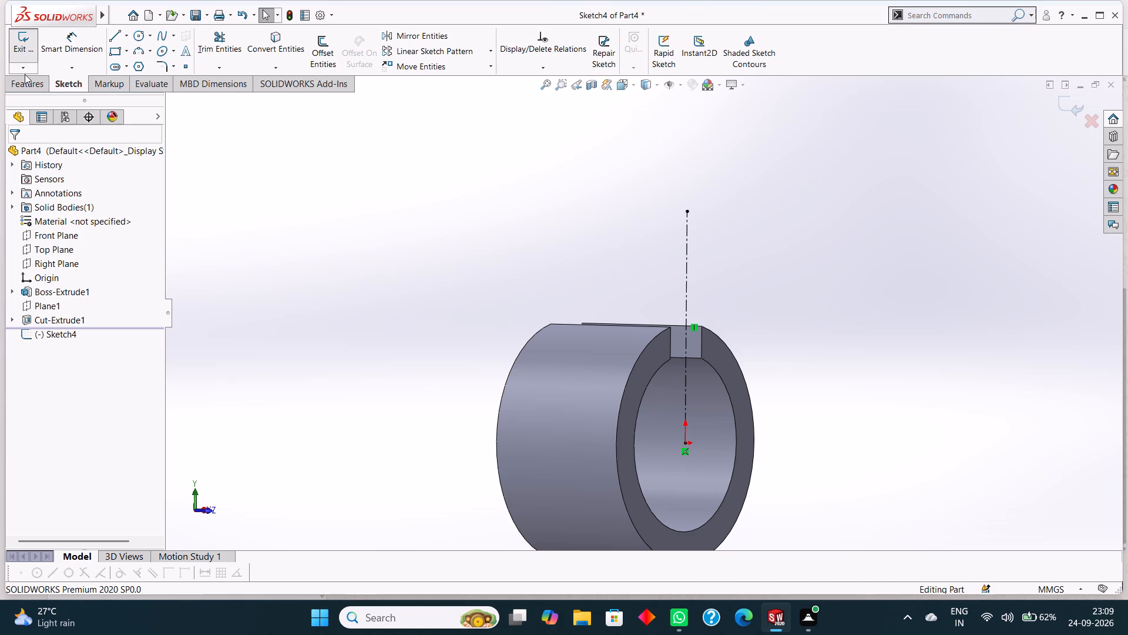
Create a reference plane parallel to the Right Plane at an offset of 7 mm.
{"action": "left_click", "coordinate": [25, 82]}
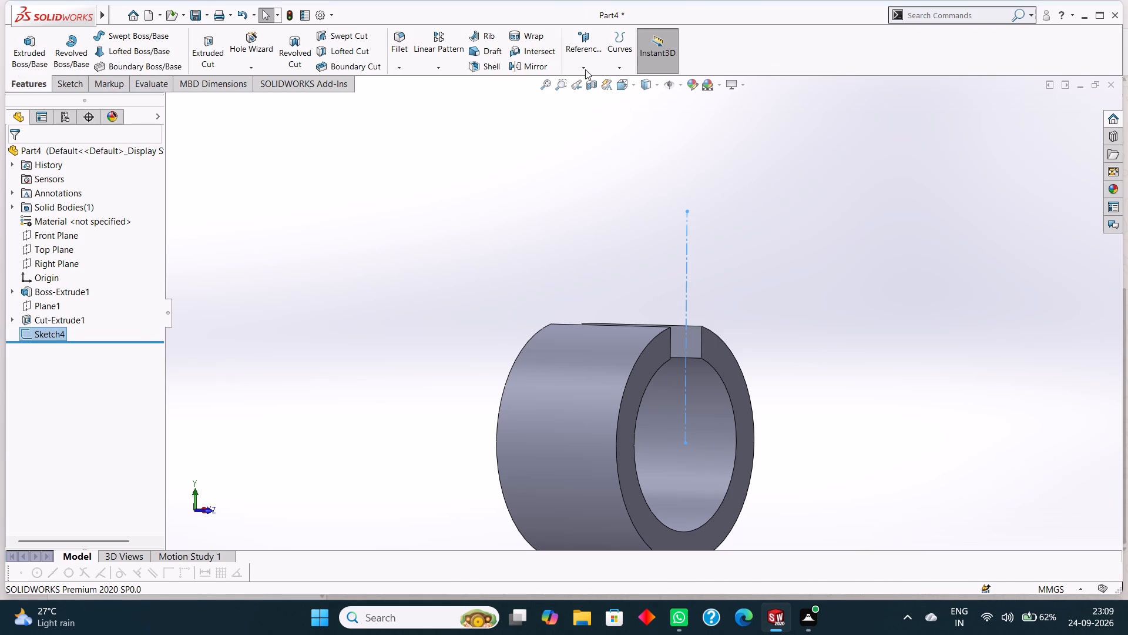
{"action": "left_click", "coordinate": [585, 69]}
{"action": "left_click", "coordinate": [590, 85]}
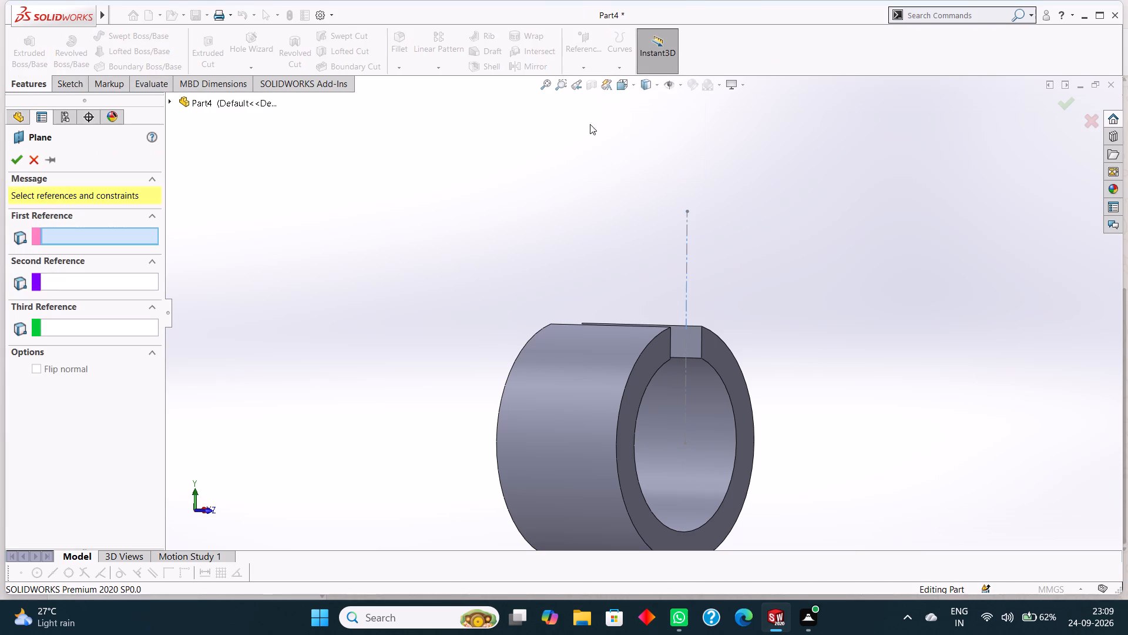
{"action": "middle_click_drag", "start_coordinate": [821, 245], "coordinate": [779, 273]}
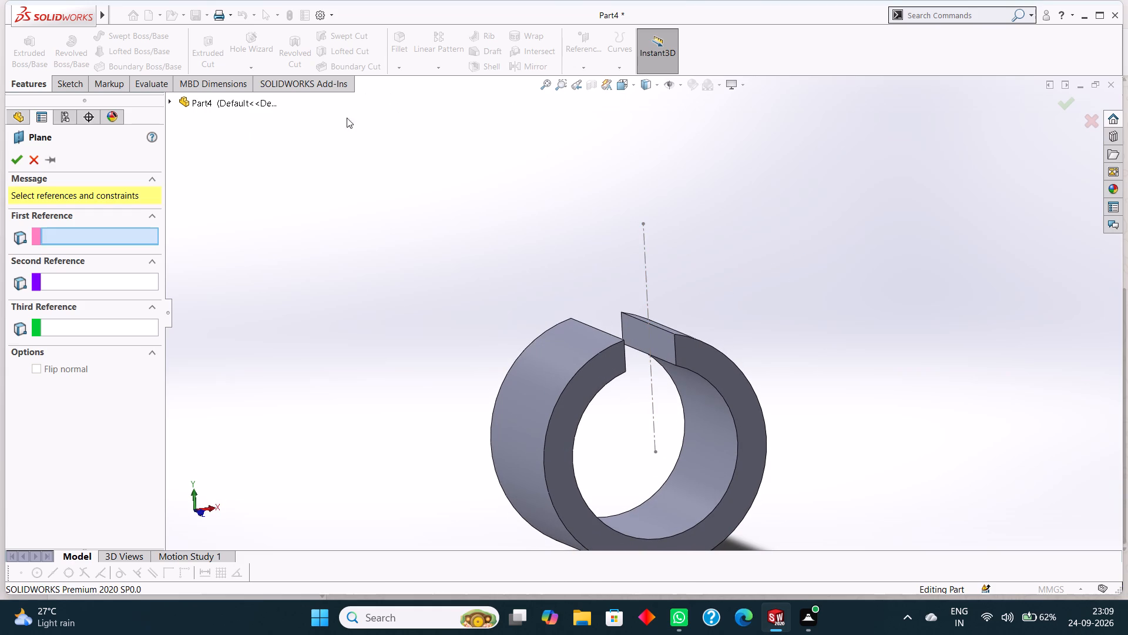
{"action": "left_click", "coordinate": [169, 101]}
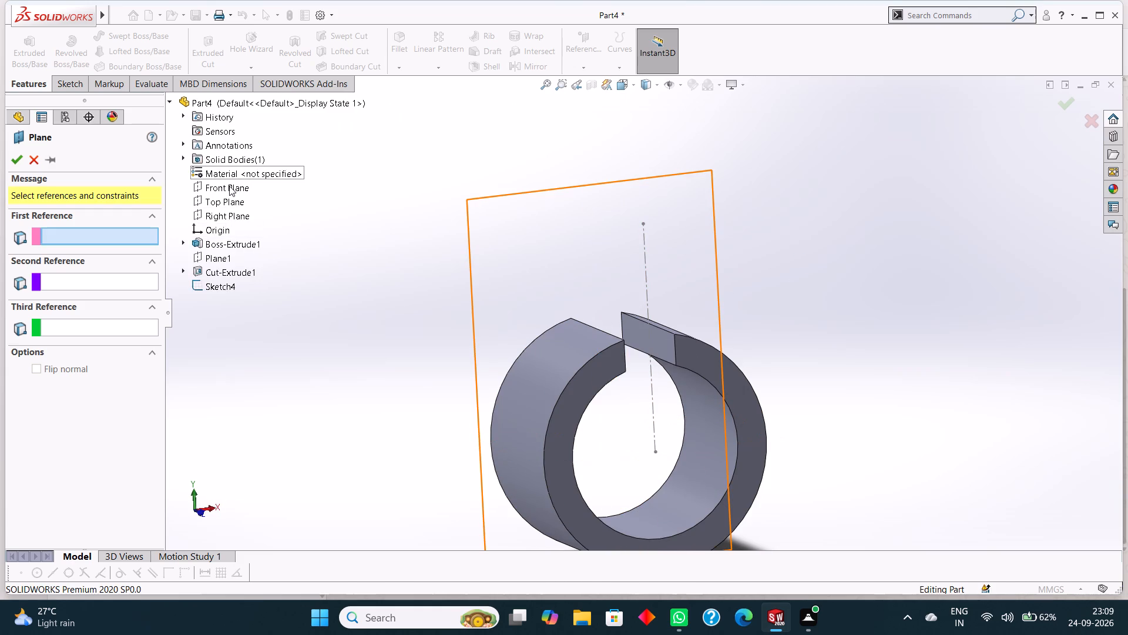
{"action": "left_click", "coordinate": [224, 215]}
{"action": "middle_click_drag", "start_coordinate": [953, 243], "coordinate": [922, 250]}
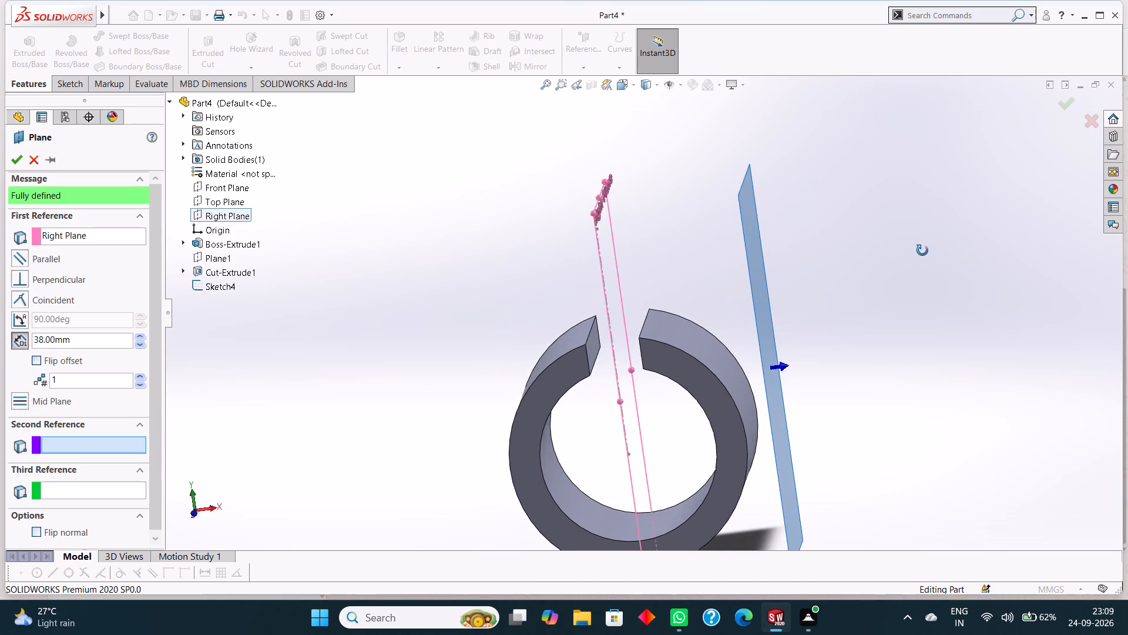
{"action": "middle_click_drag", "start_coordinate": [922, 250], "coordinate": [936, 212]}
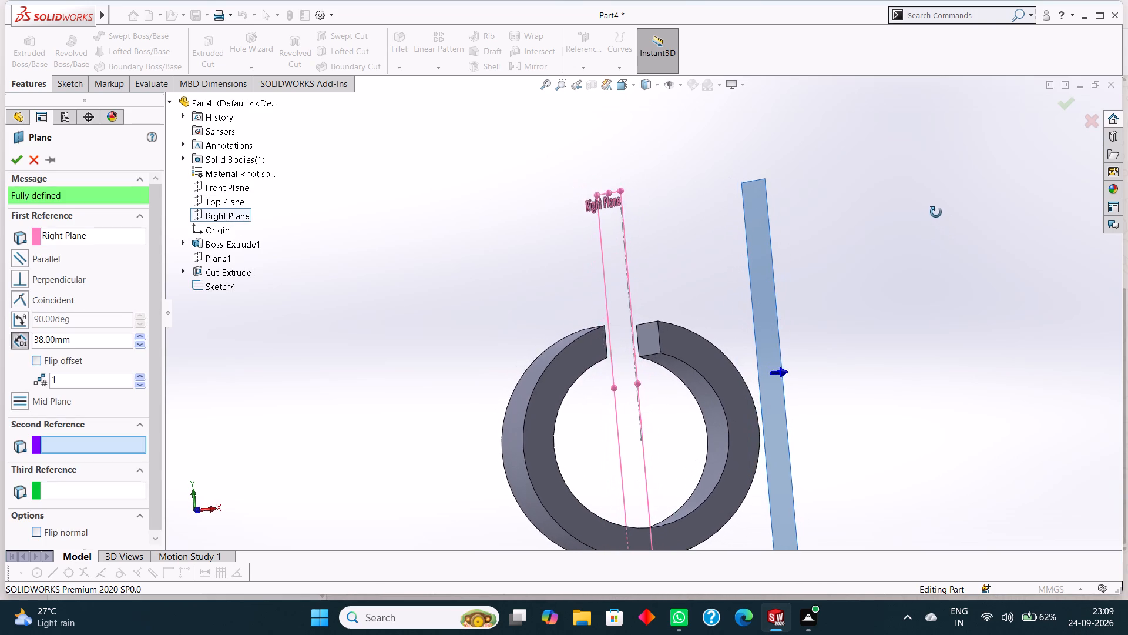
{"action": "middle_click_drag", "start_coordinate": [936, 212], "coordinate": [928, 216]}
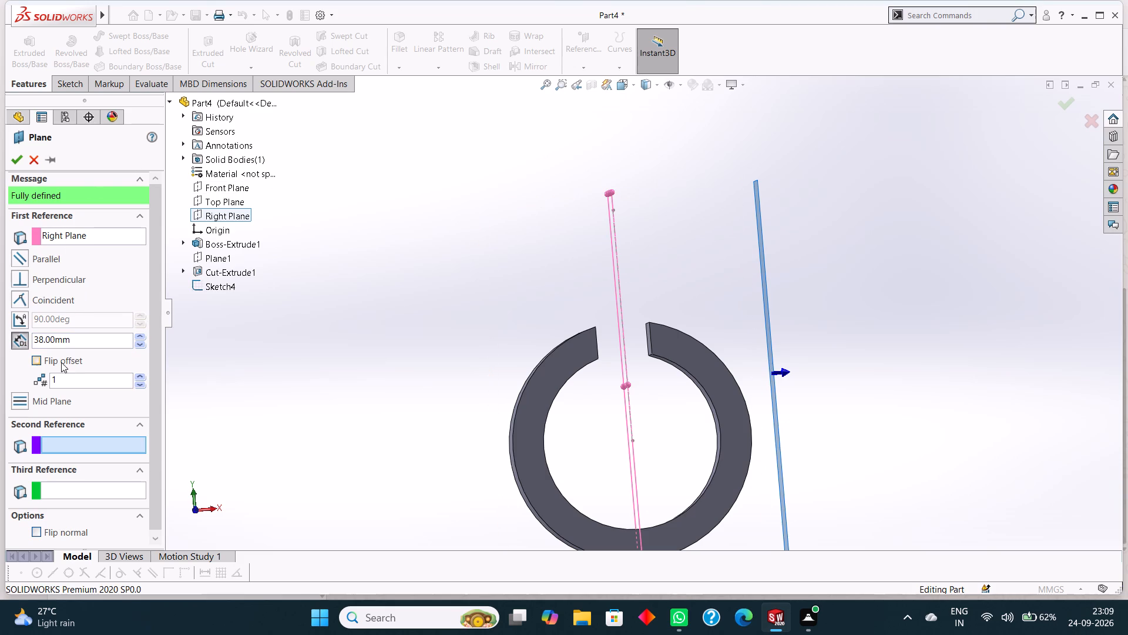
{"action": "left_click_drag", "start_coordinate": [85, 344], "coordinate": [39, 343]}
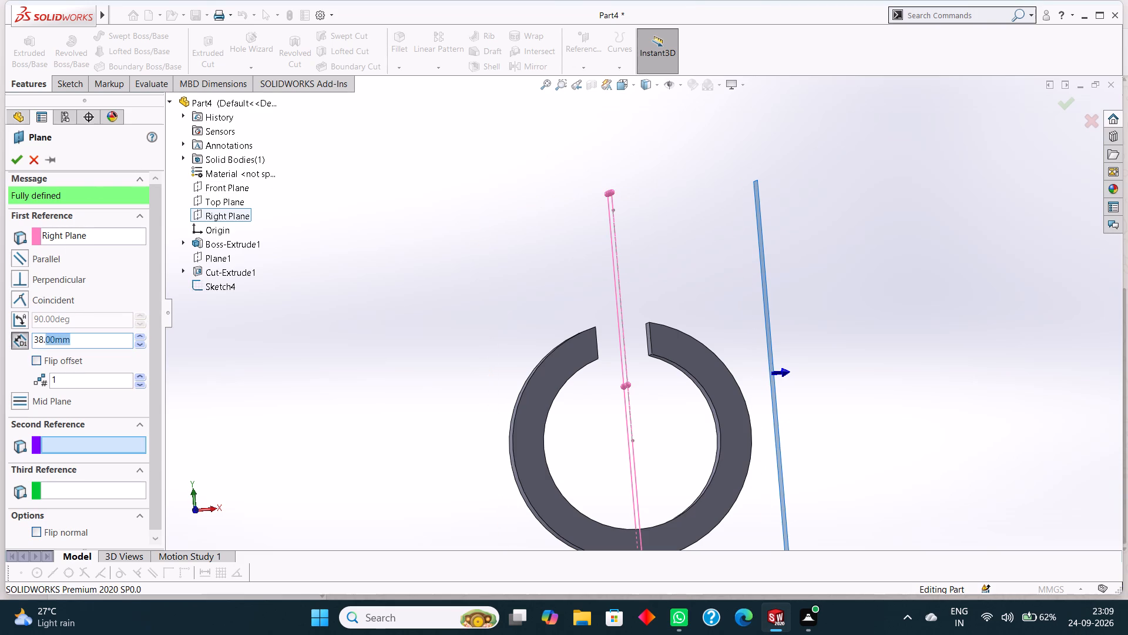
{"action": "left_click_drag", "start_coordinate": [39, 343], "coordinate": [29, 343]}
{"action": "key", "text": "7"}
{"action": "key", "text": "Return"}
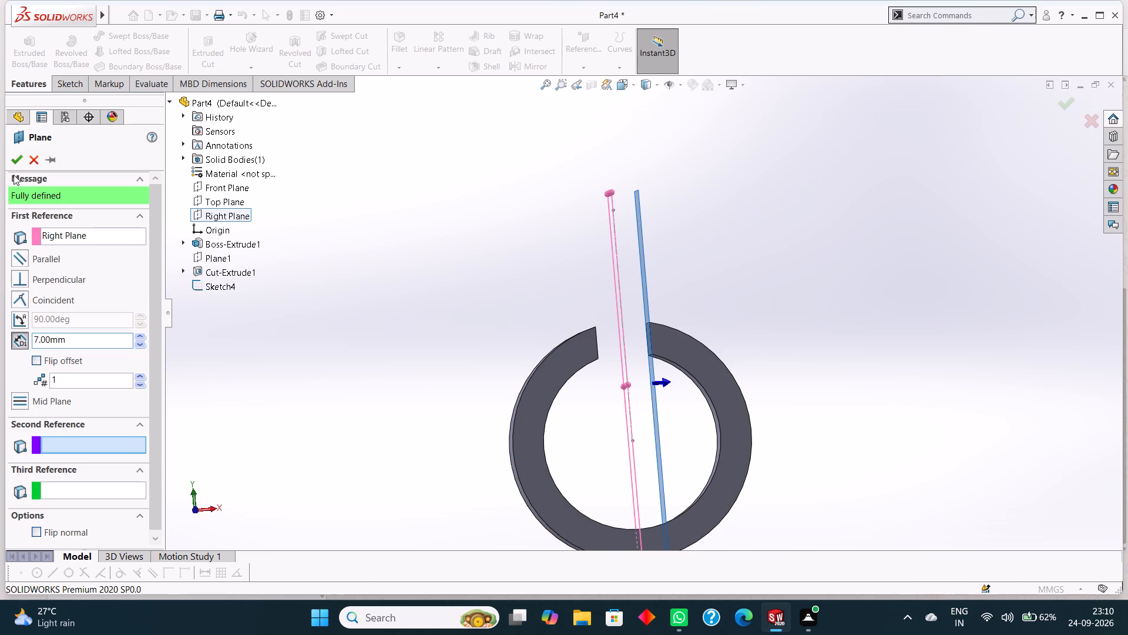
{"action": "left_click", "coordinate": [15, 160]}
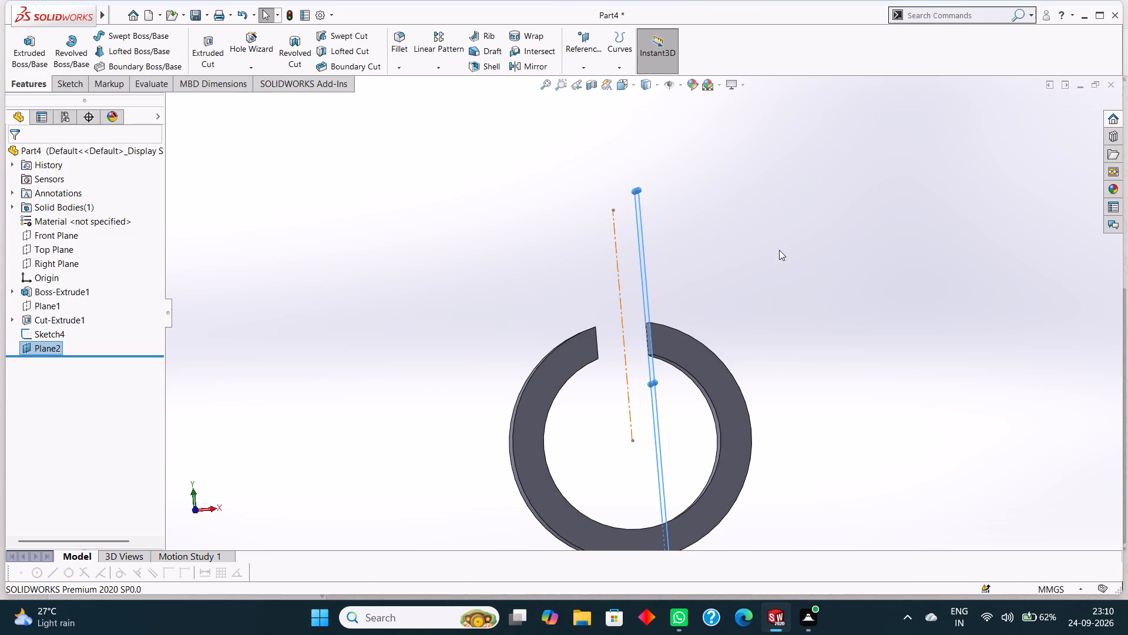
Select the new plane offset 7 mm from the Right Plane and orient the view normal to it.
{"action": "middle_click_drag", "start_coordinate": [779, 250], "coordinate": [717, 275]}
{"action": "scroll", "coordinate": [777, 256], "scroll_direction": "down", "scroll_amount": 1}
{"action": "left_click", "coordinate": [617, 185]}
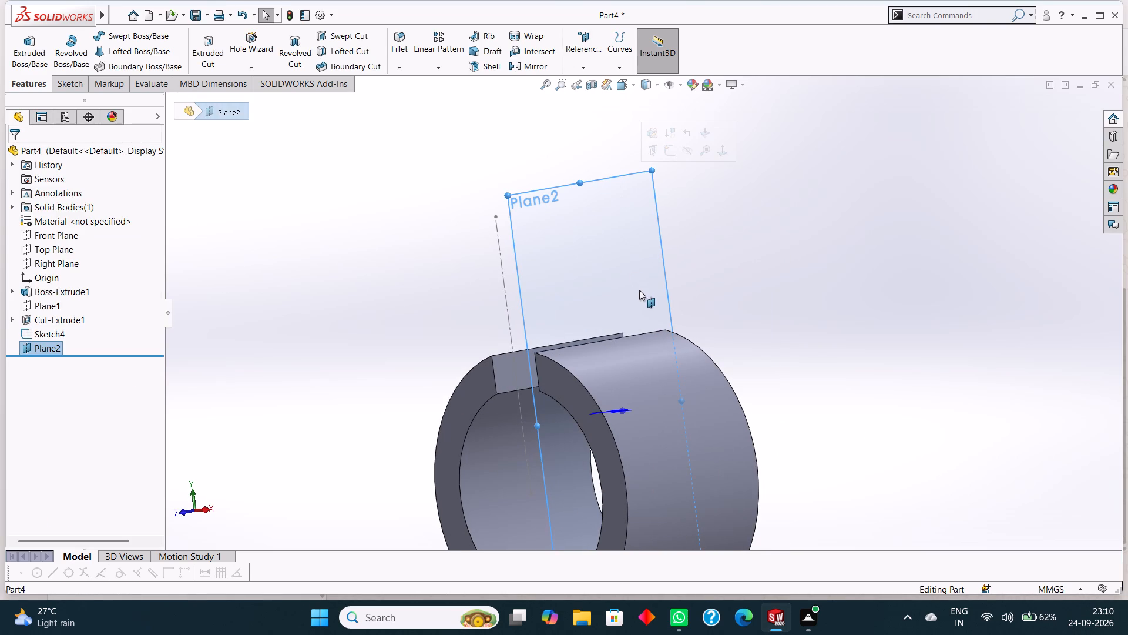
{"action": "key", "text": "ctrl+8"}
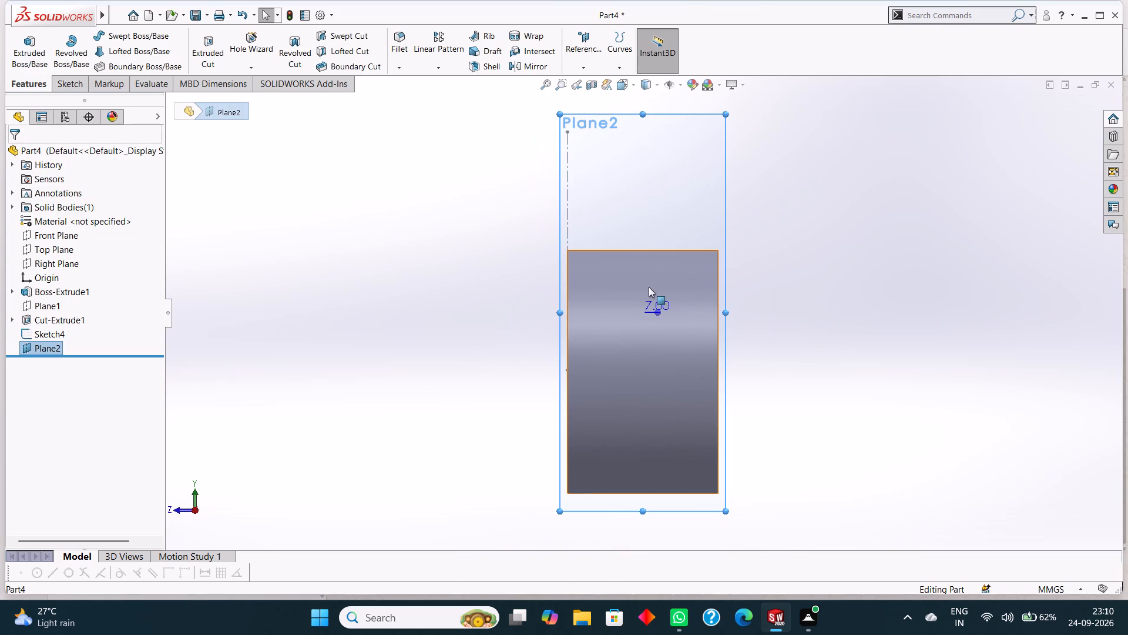
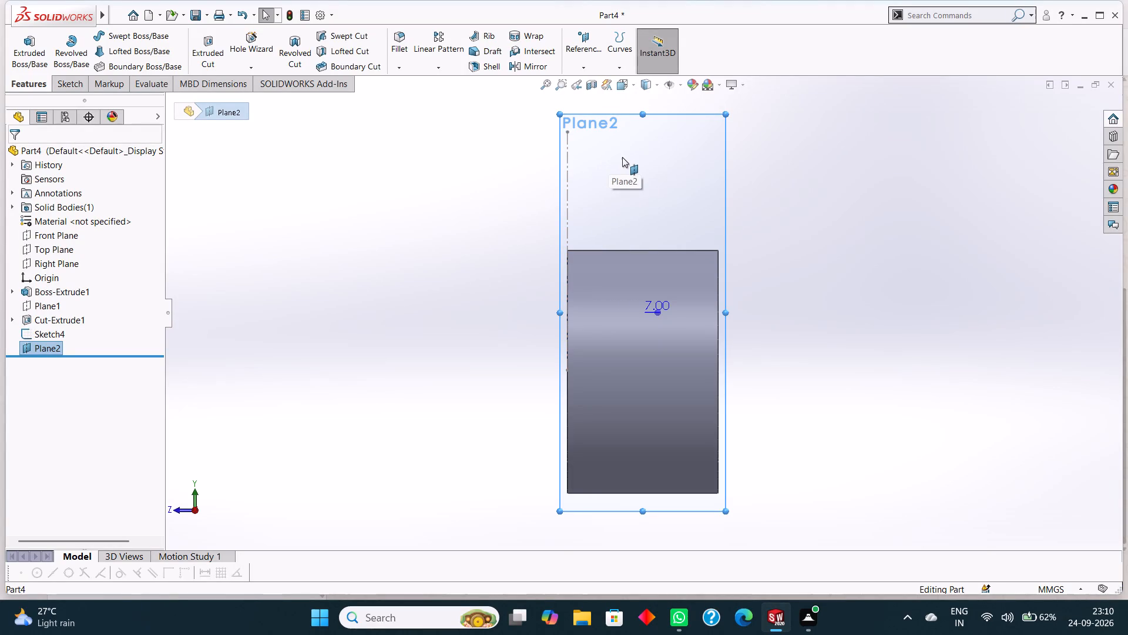
Sketch two concentric circles of radius 7 mm and 19 mm on the offset plane, centred over the ring's mid-length at the centerline's top height.
{"action": "scroll", "coordinate": [649, 129], "scroll_direction": "down", "scroll_amount": 2}
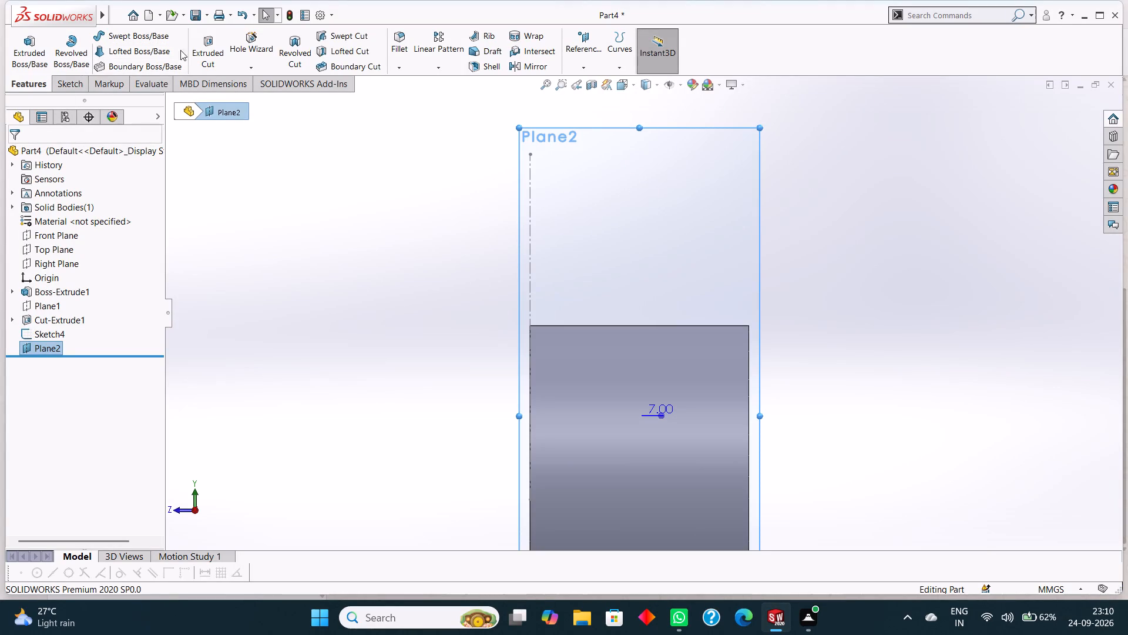
{"action": "right_click", "coordinate": [595, 158]}
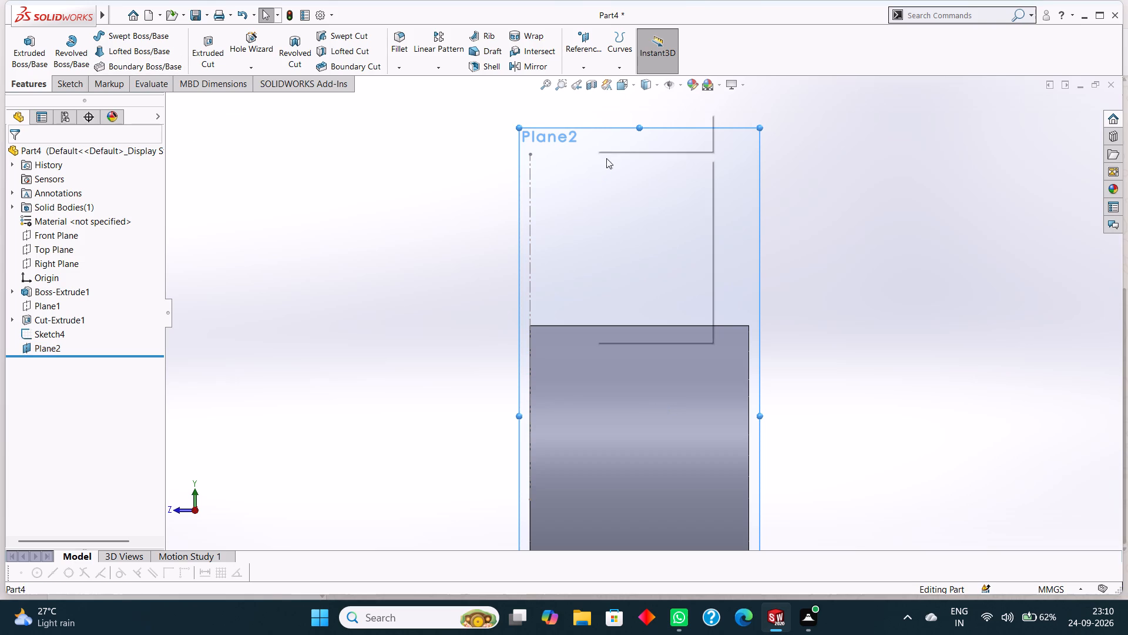
{"action": "left_click", "coordinate": [616, 142]}
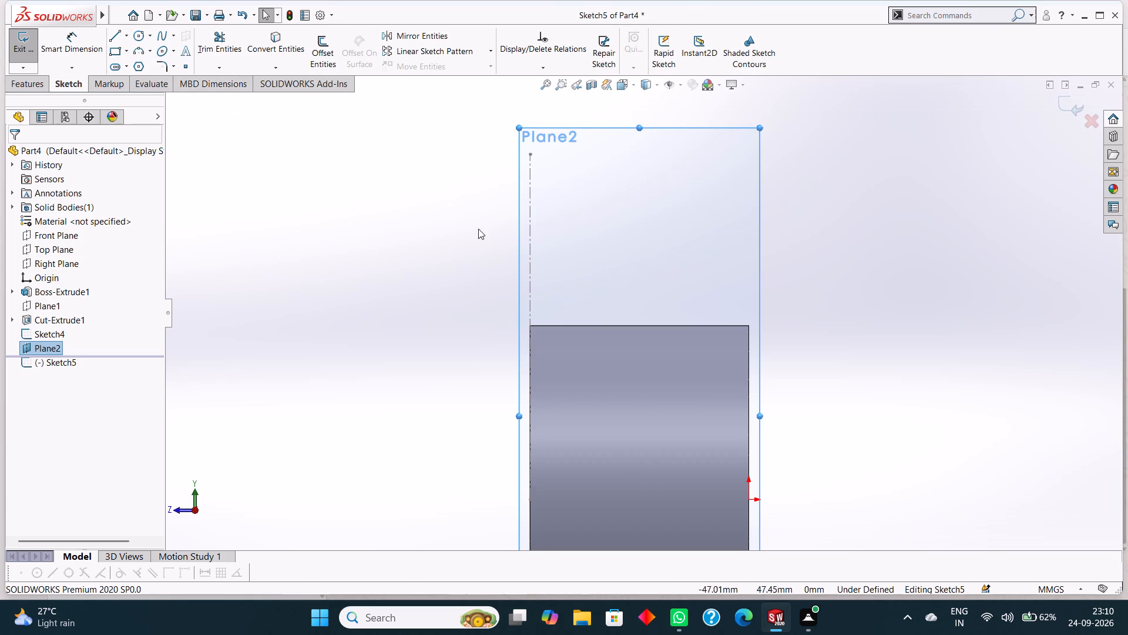
{"action": "scroll", "coordinate": [528, 281], "scroll_direction": "up", "scroll_amount": 2}
{"action": "scroll", "coordinate": [579, 453], "scroll_direction": "up", "scroll_amount": 1}
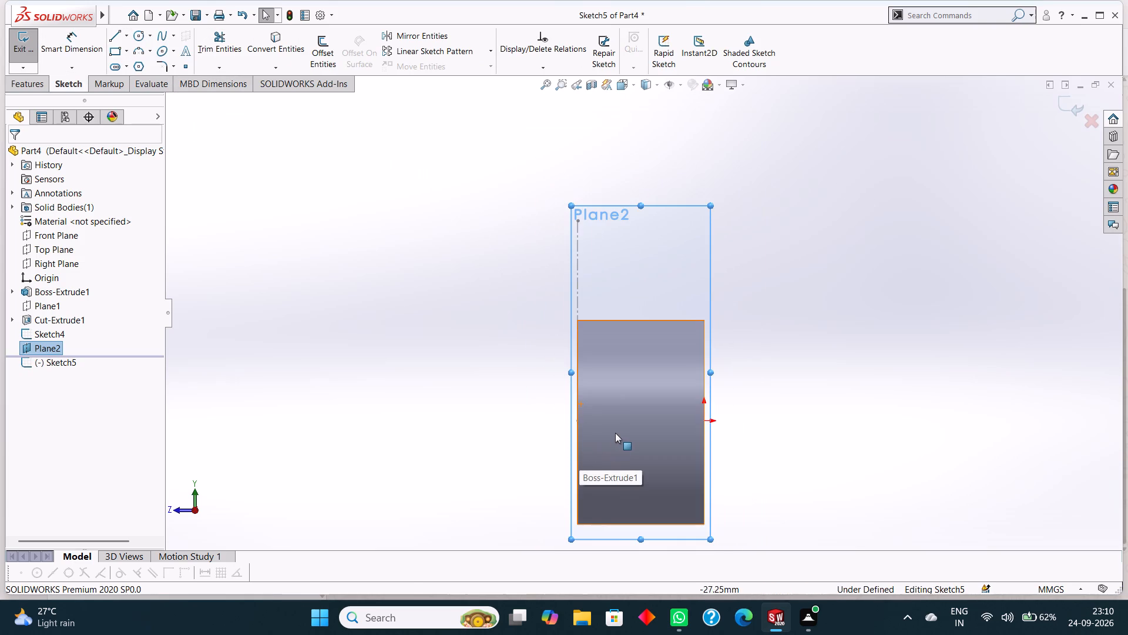
{"action": "left_click", "coordinate": [143, 35]}
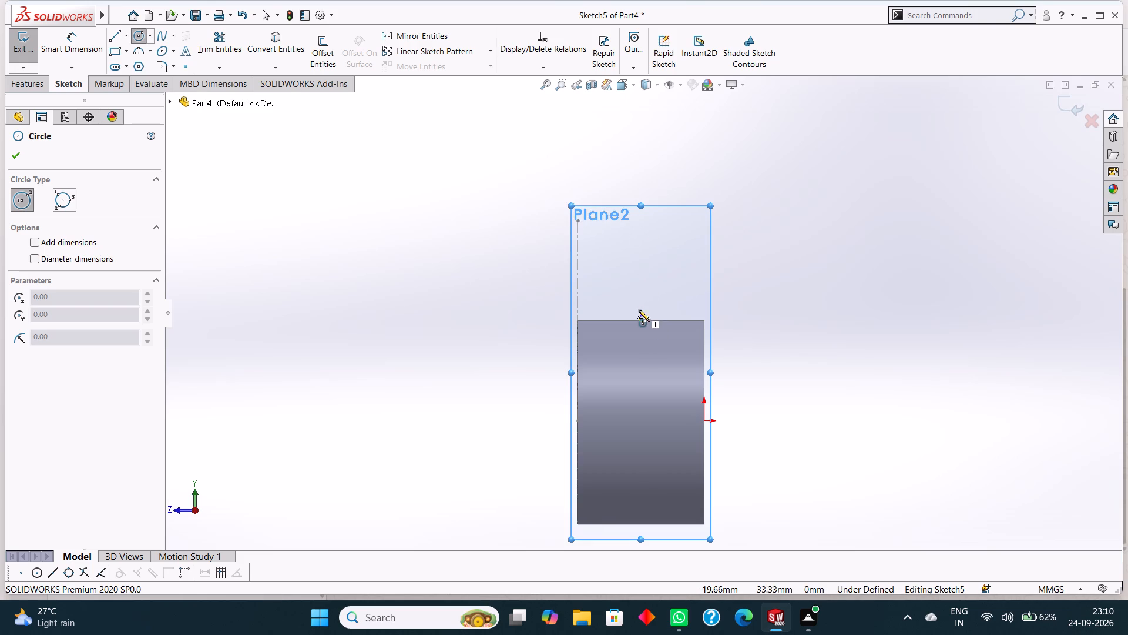
{"action": "left_click", "coordinate": [642, 220]}
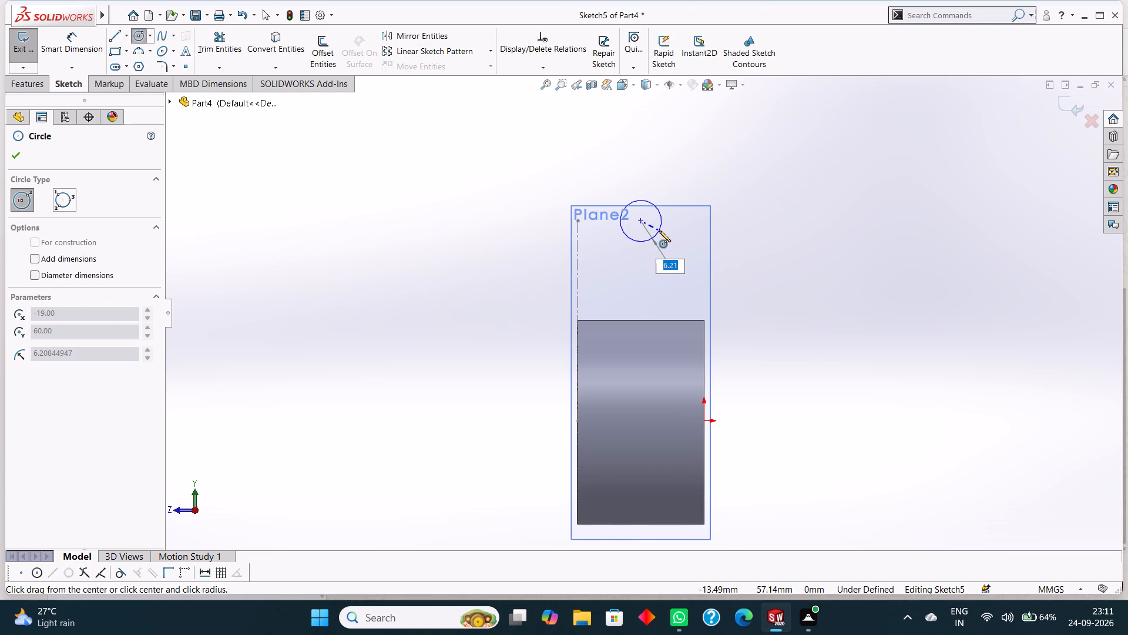
{"action": "key", "text": "7"}
{"action": "key", "text": "Return"}
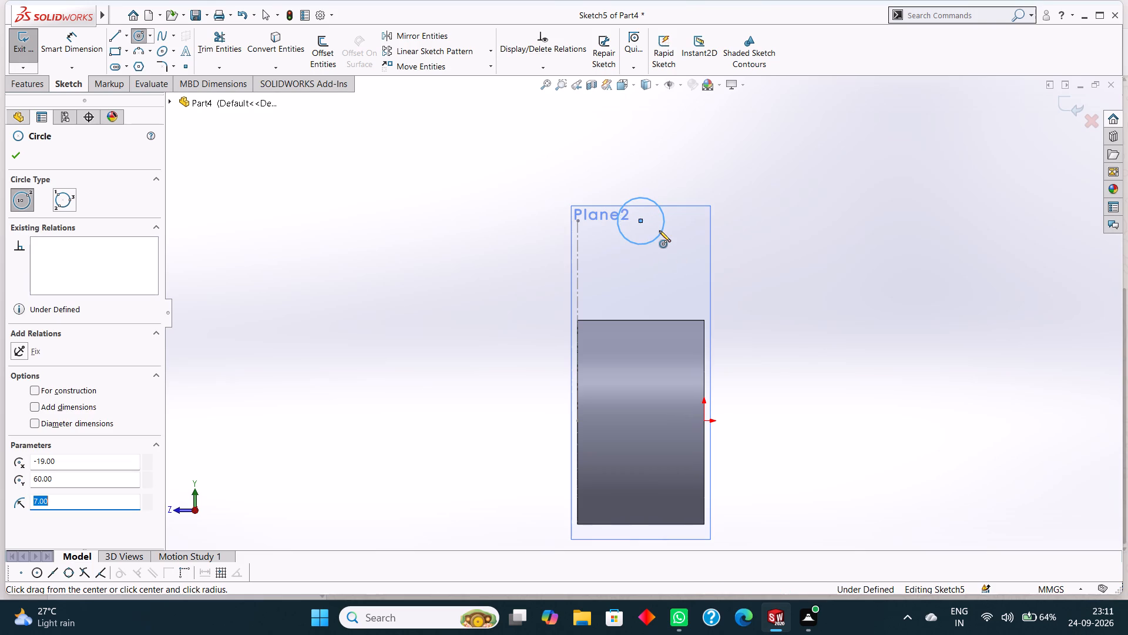
{"action": "left_click", "coordinate": [644, 220]}
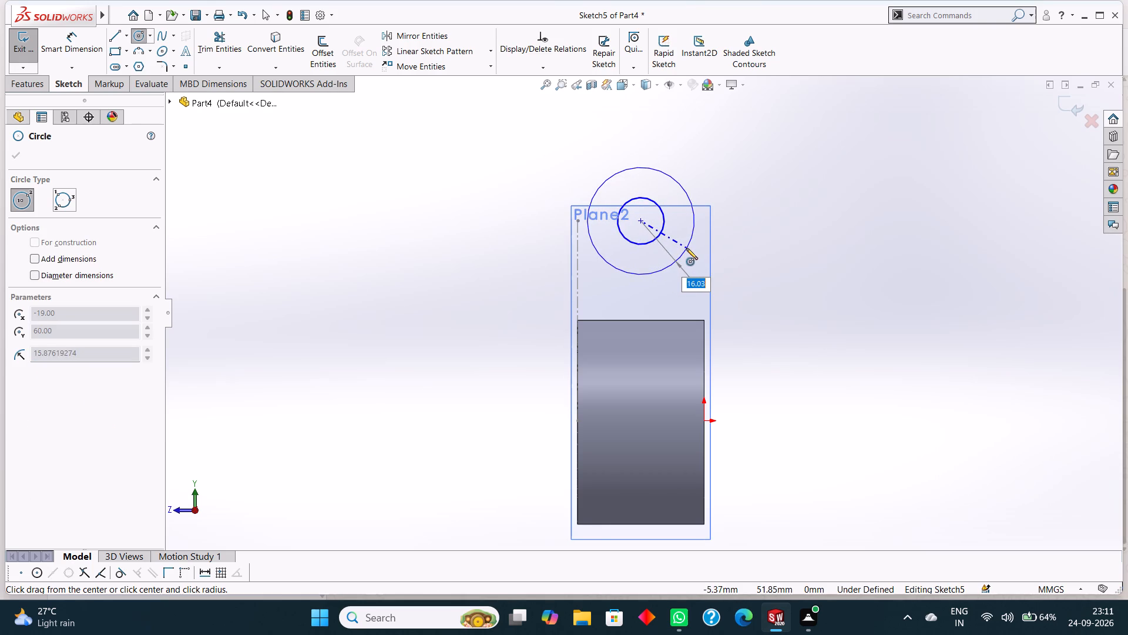
{"action": "type", "text": "19"}
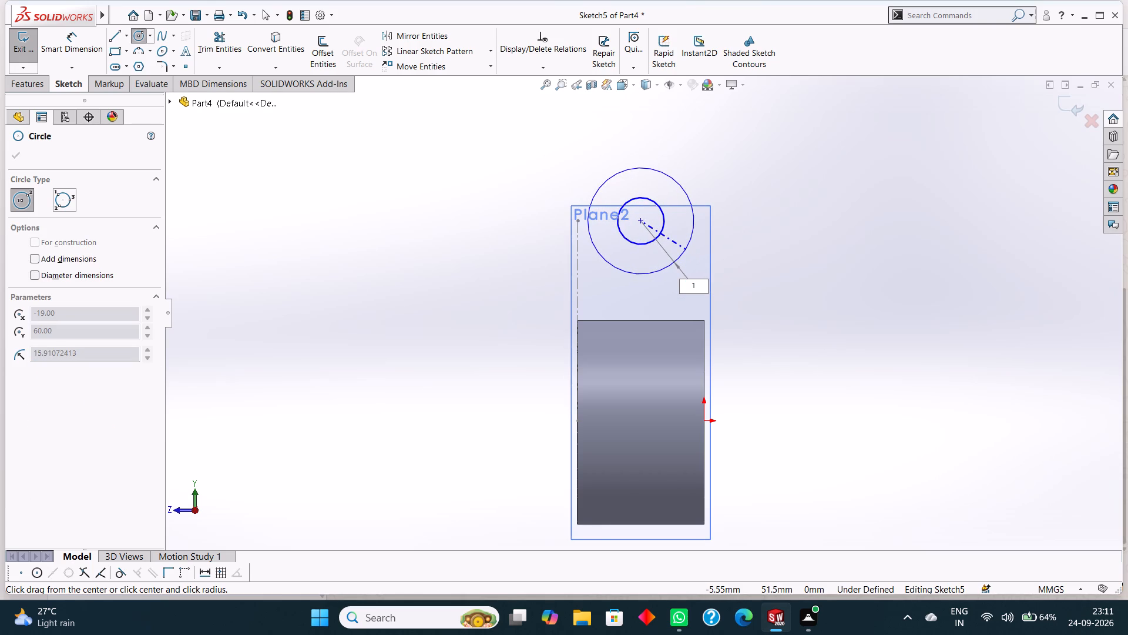
{"action": "key", "text": "Return"}
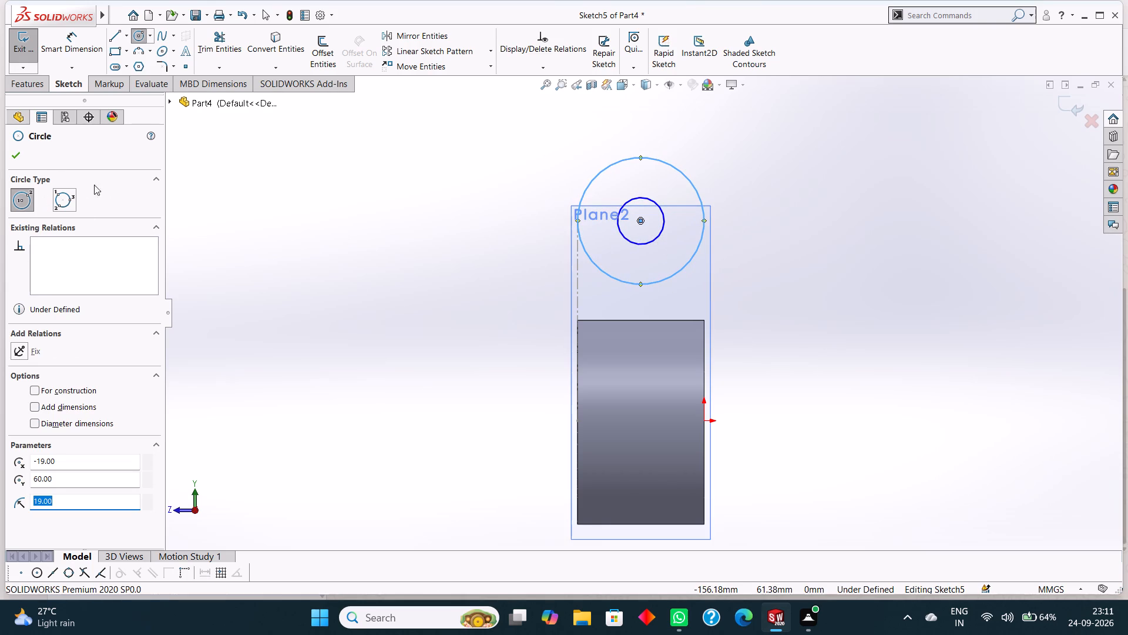
{"action": "left_click", "coordinate": [21, 154]}
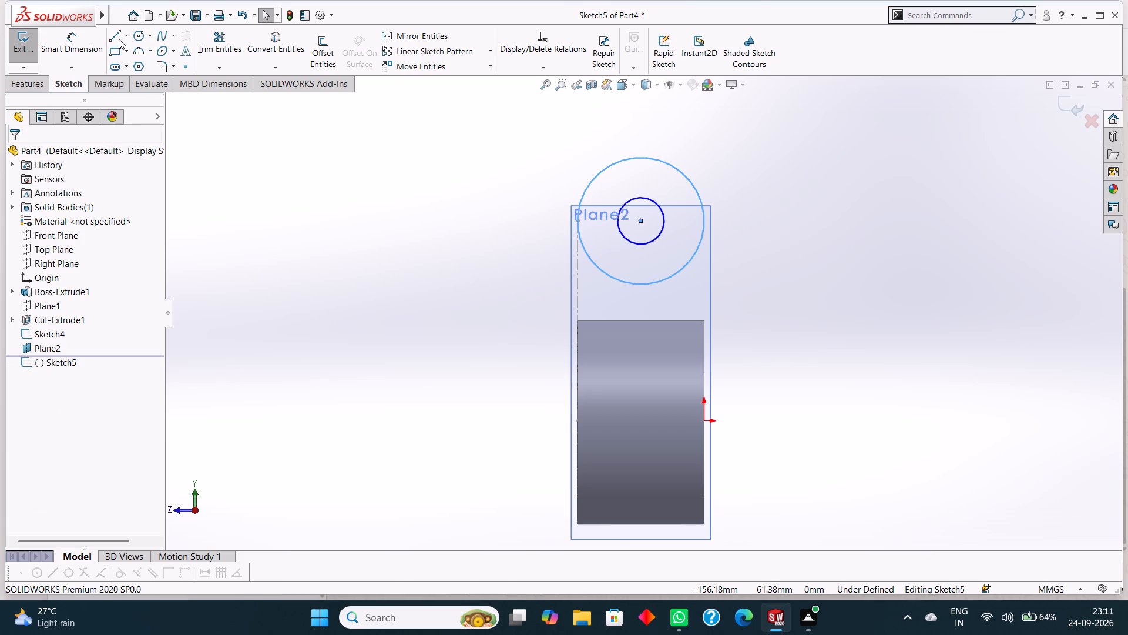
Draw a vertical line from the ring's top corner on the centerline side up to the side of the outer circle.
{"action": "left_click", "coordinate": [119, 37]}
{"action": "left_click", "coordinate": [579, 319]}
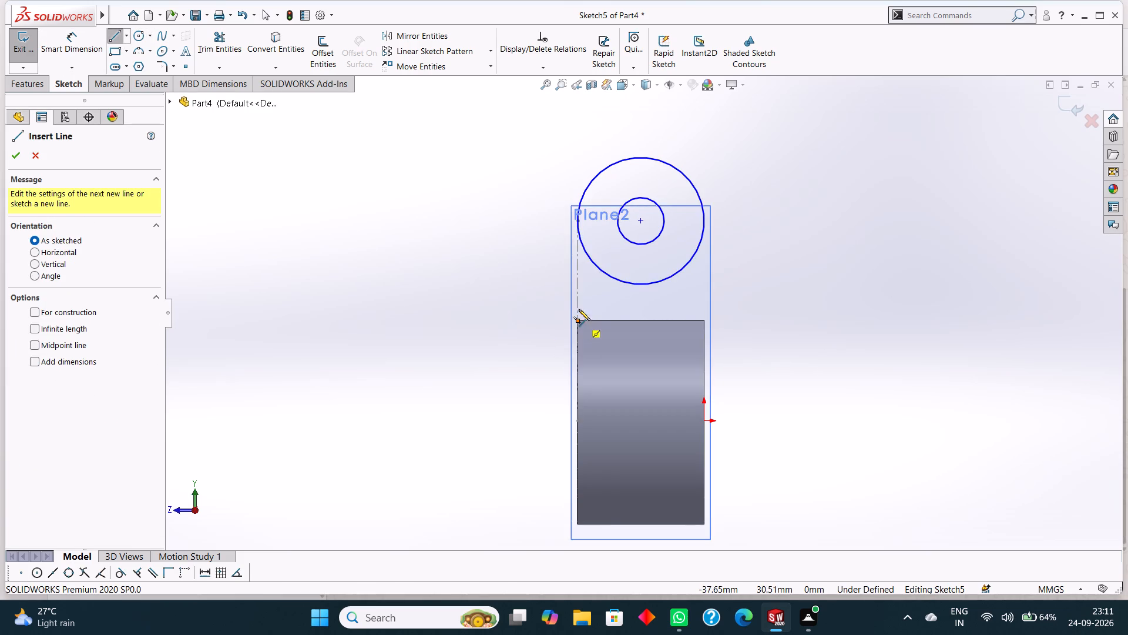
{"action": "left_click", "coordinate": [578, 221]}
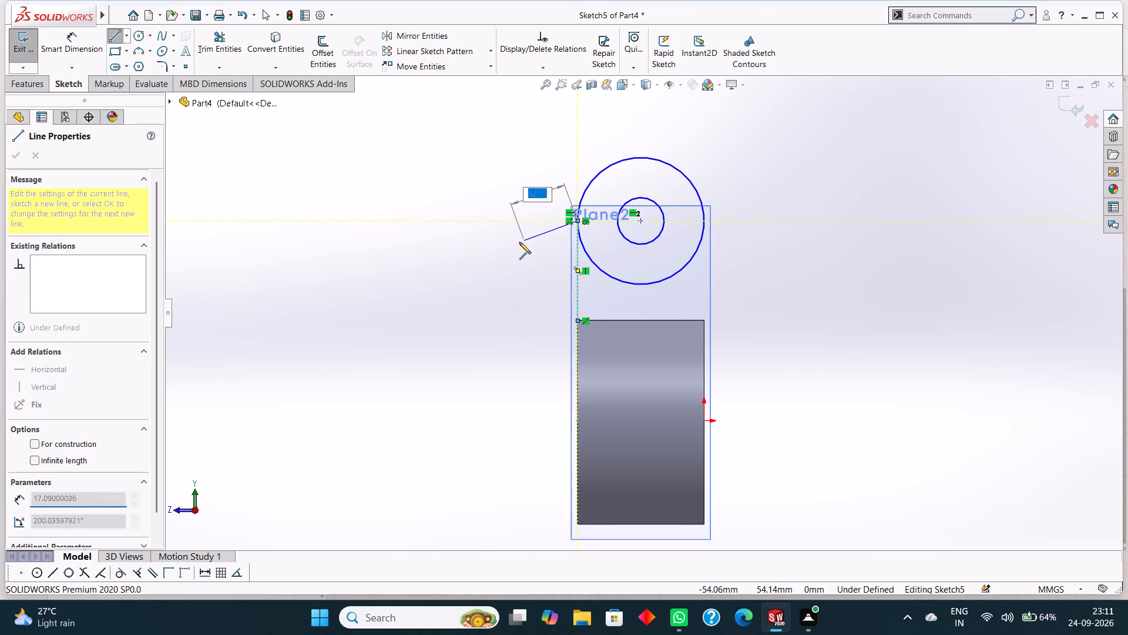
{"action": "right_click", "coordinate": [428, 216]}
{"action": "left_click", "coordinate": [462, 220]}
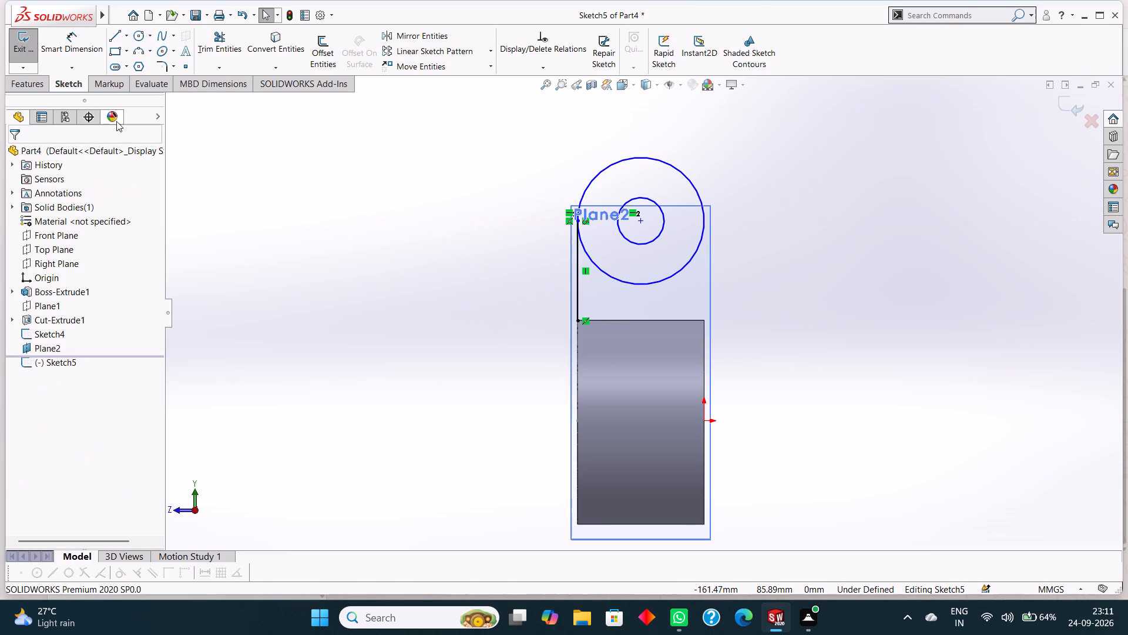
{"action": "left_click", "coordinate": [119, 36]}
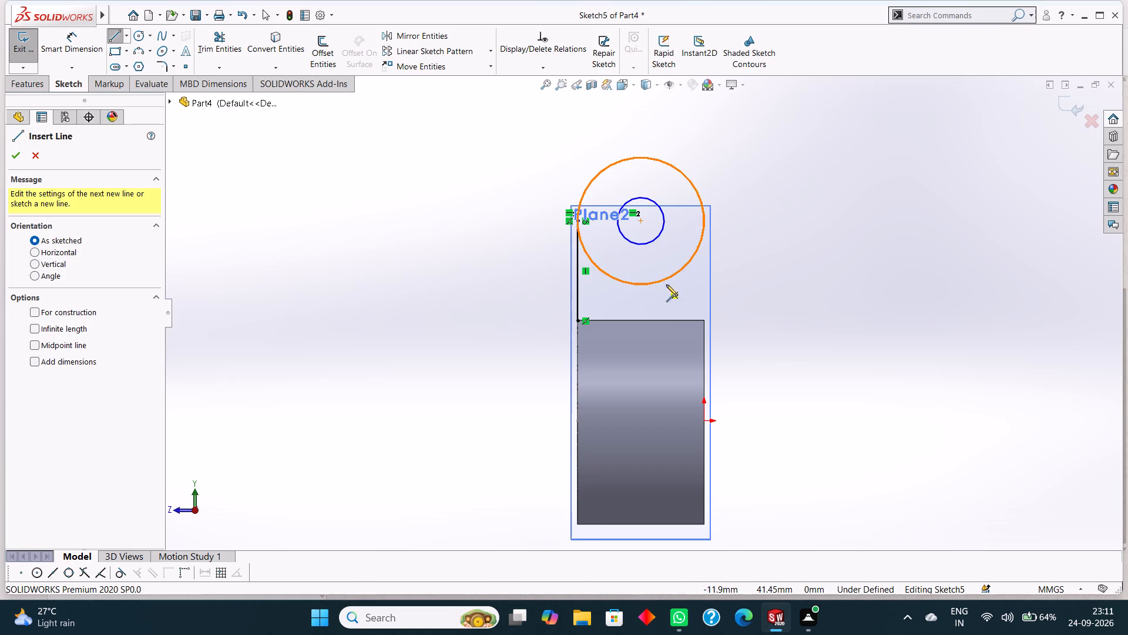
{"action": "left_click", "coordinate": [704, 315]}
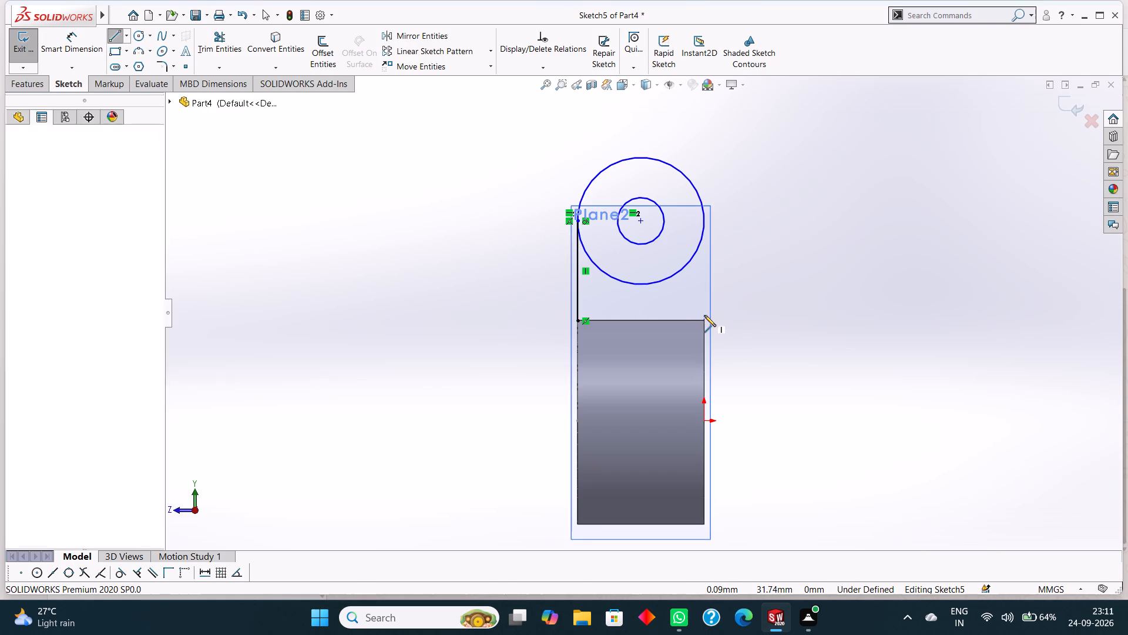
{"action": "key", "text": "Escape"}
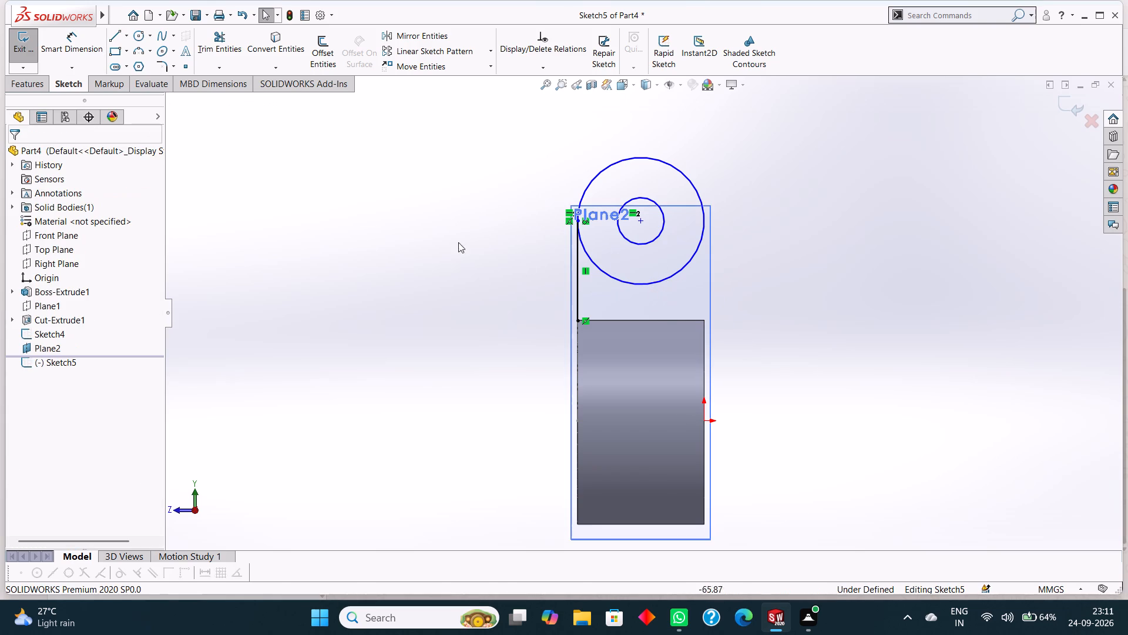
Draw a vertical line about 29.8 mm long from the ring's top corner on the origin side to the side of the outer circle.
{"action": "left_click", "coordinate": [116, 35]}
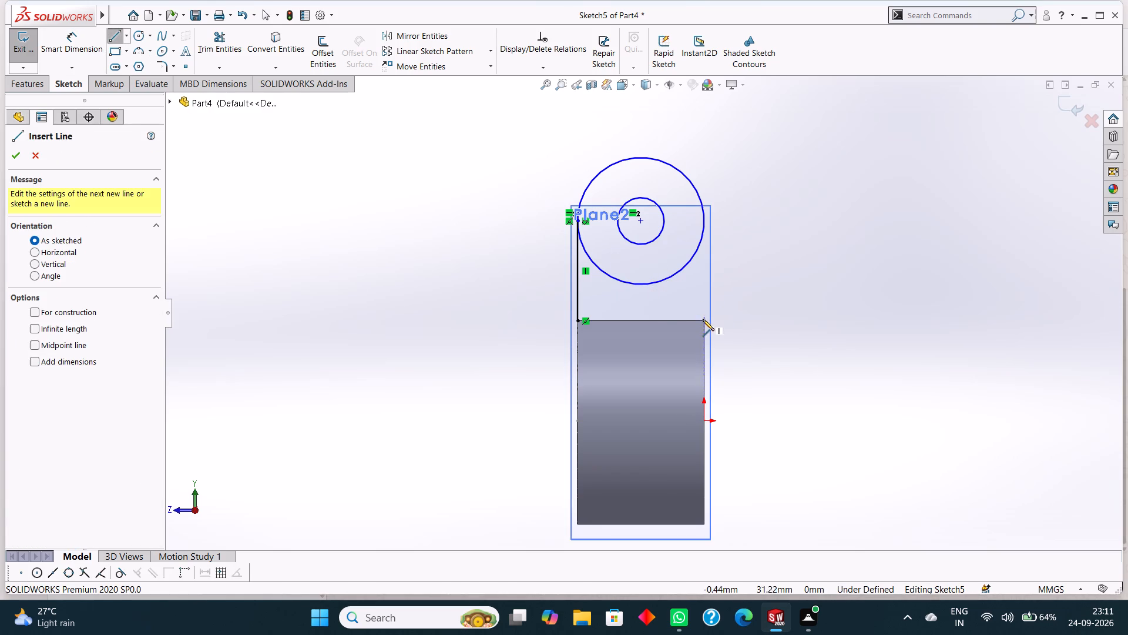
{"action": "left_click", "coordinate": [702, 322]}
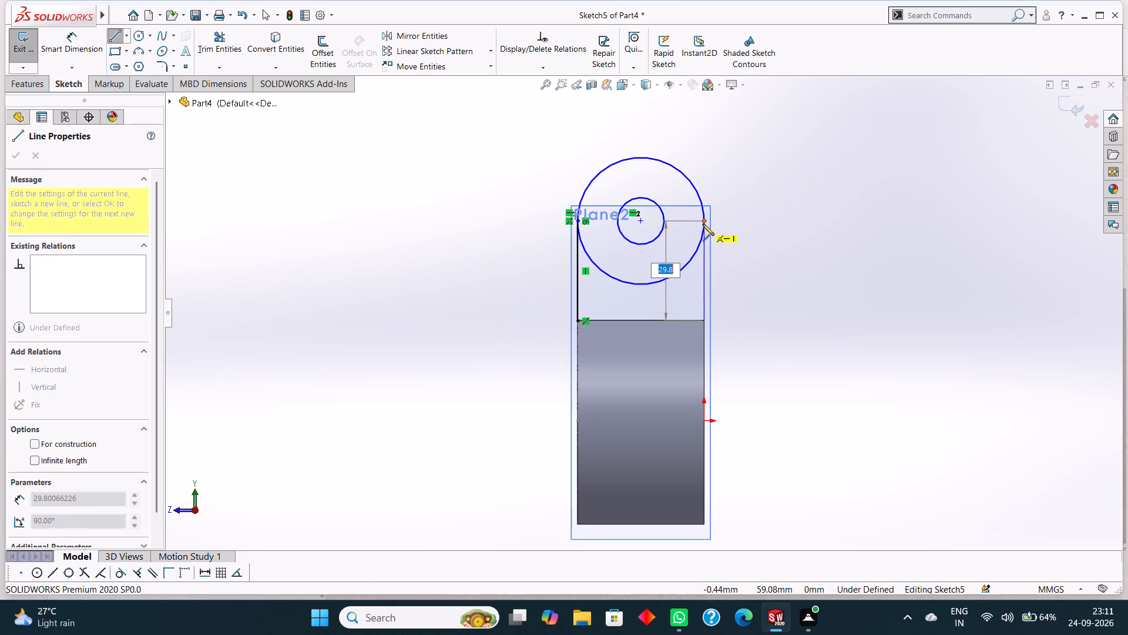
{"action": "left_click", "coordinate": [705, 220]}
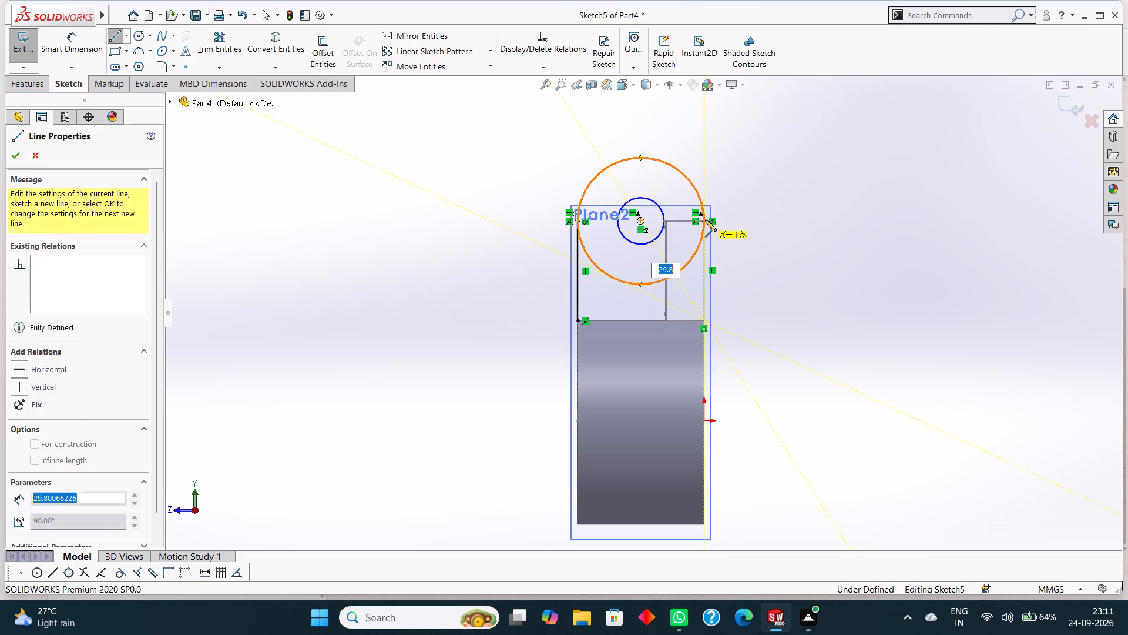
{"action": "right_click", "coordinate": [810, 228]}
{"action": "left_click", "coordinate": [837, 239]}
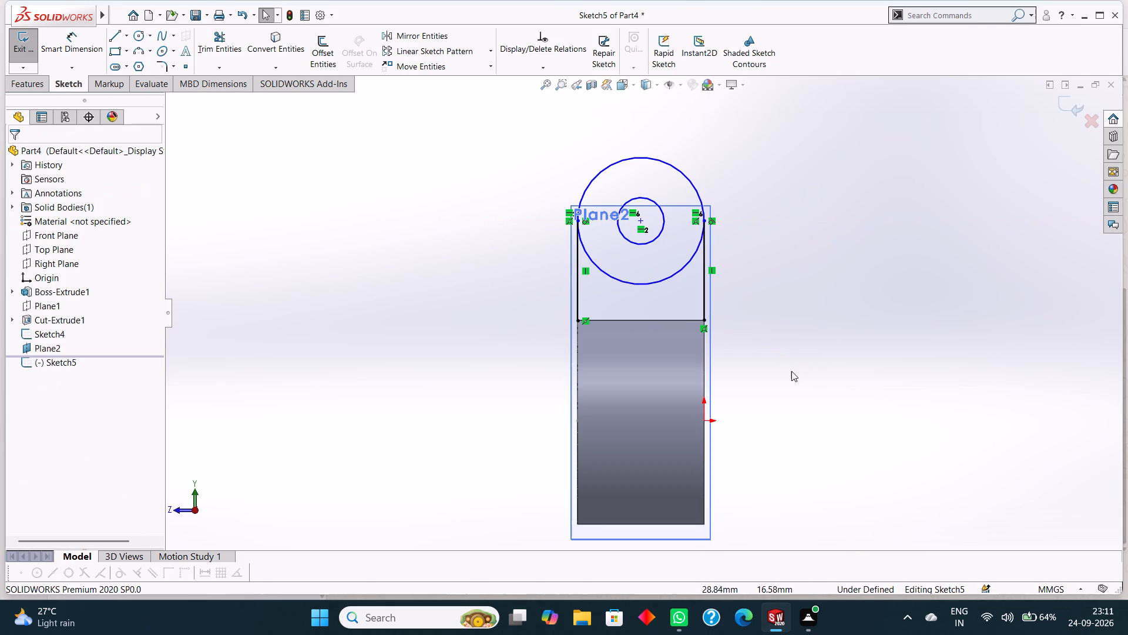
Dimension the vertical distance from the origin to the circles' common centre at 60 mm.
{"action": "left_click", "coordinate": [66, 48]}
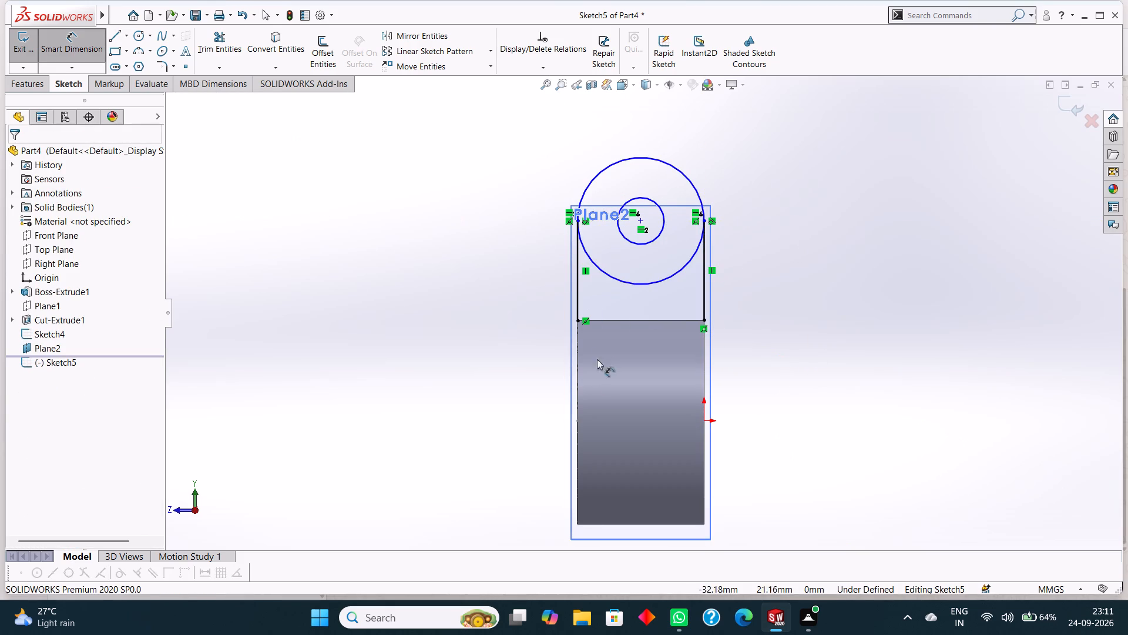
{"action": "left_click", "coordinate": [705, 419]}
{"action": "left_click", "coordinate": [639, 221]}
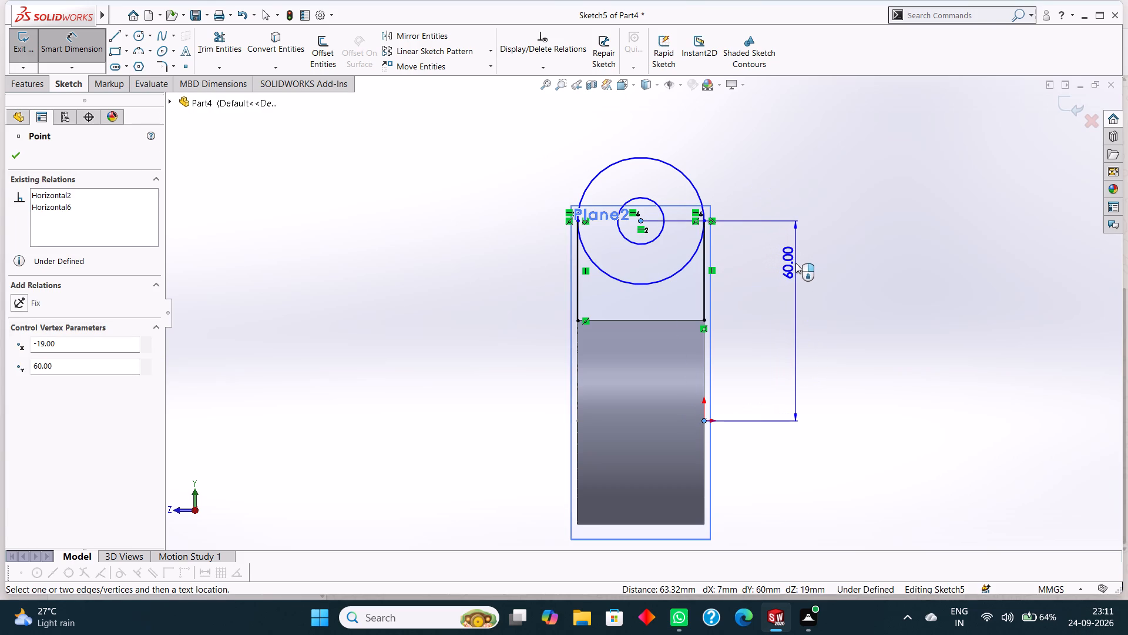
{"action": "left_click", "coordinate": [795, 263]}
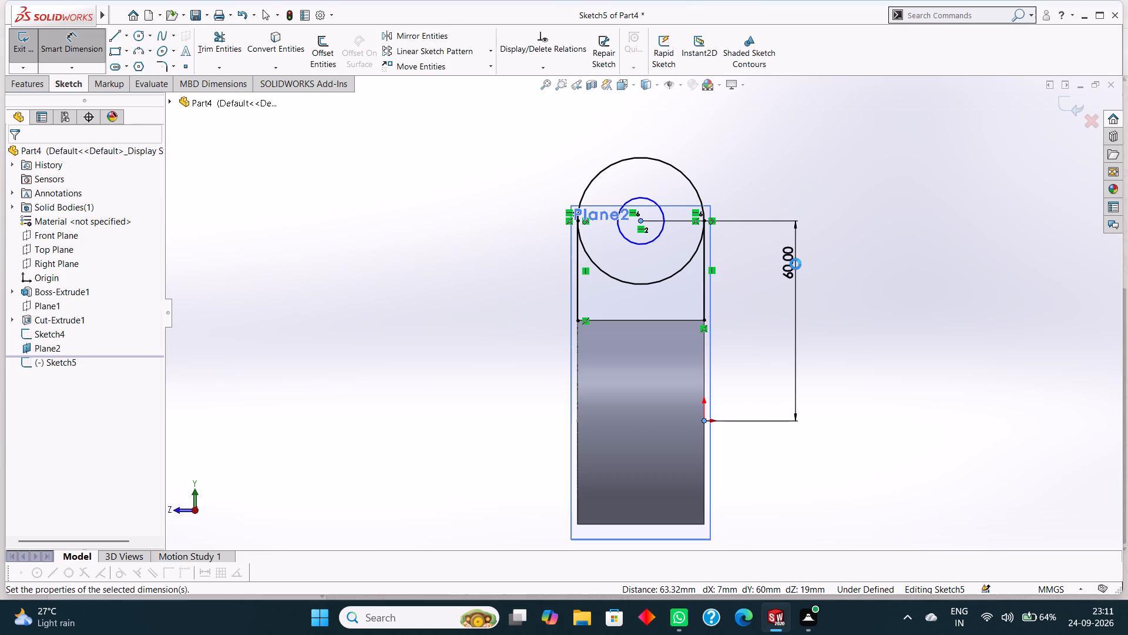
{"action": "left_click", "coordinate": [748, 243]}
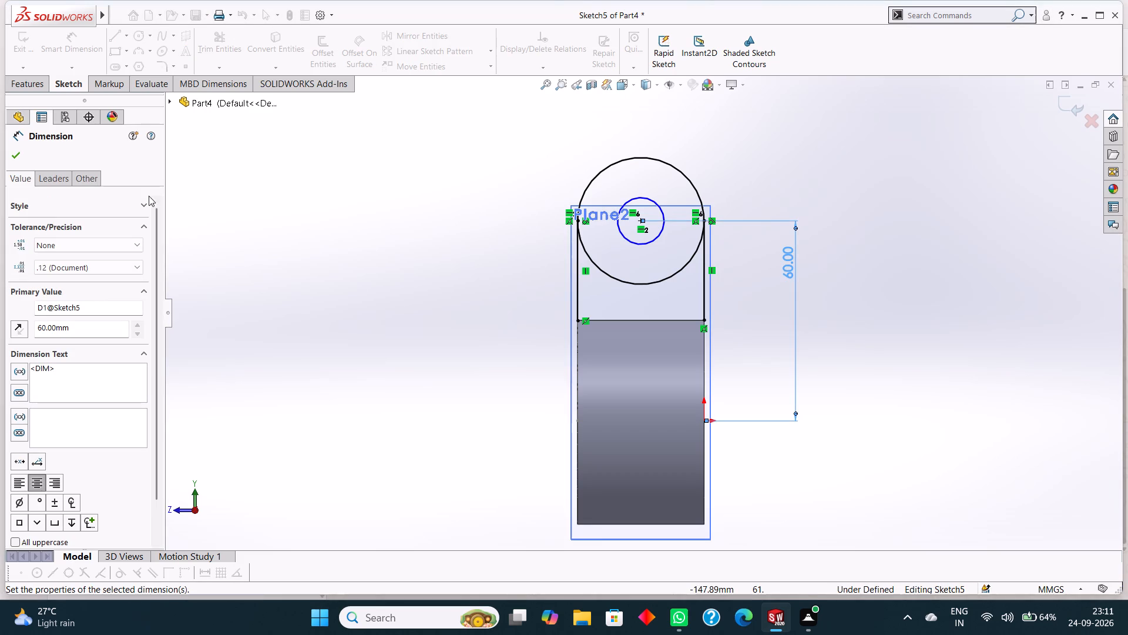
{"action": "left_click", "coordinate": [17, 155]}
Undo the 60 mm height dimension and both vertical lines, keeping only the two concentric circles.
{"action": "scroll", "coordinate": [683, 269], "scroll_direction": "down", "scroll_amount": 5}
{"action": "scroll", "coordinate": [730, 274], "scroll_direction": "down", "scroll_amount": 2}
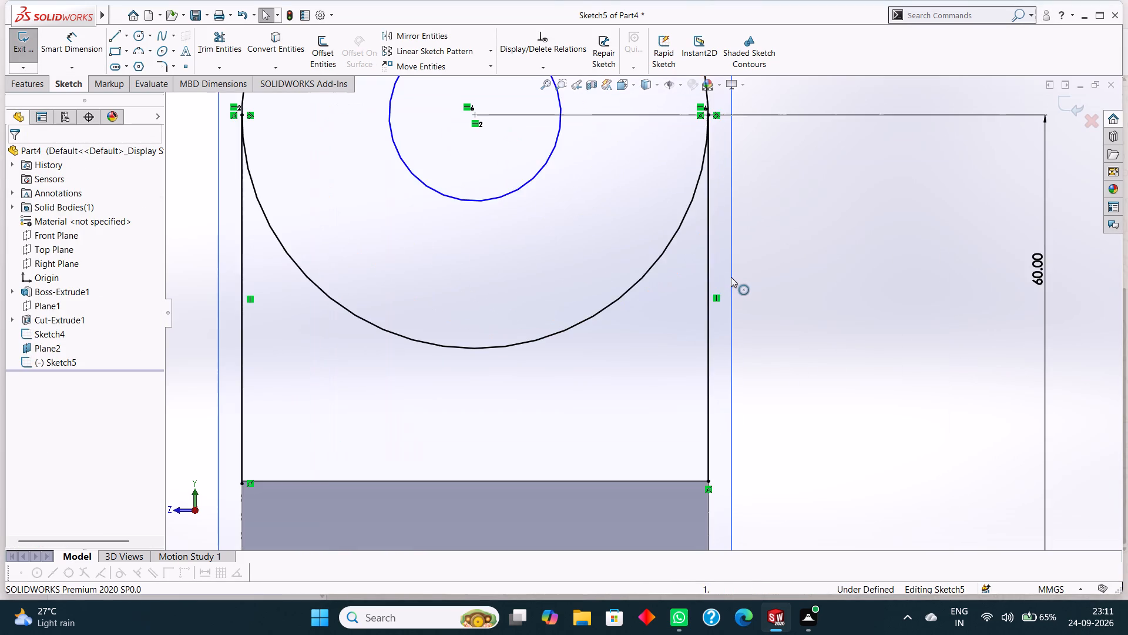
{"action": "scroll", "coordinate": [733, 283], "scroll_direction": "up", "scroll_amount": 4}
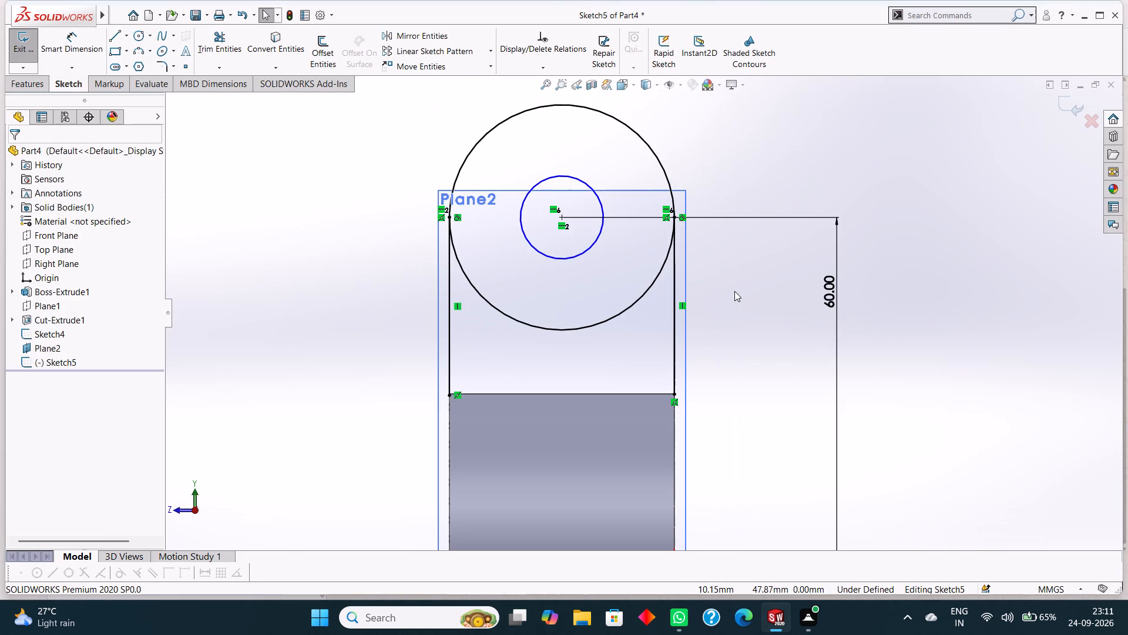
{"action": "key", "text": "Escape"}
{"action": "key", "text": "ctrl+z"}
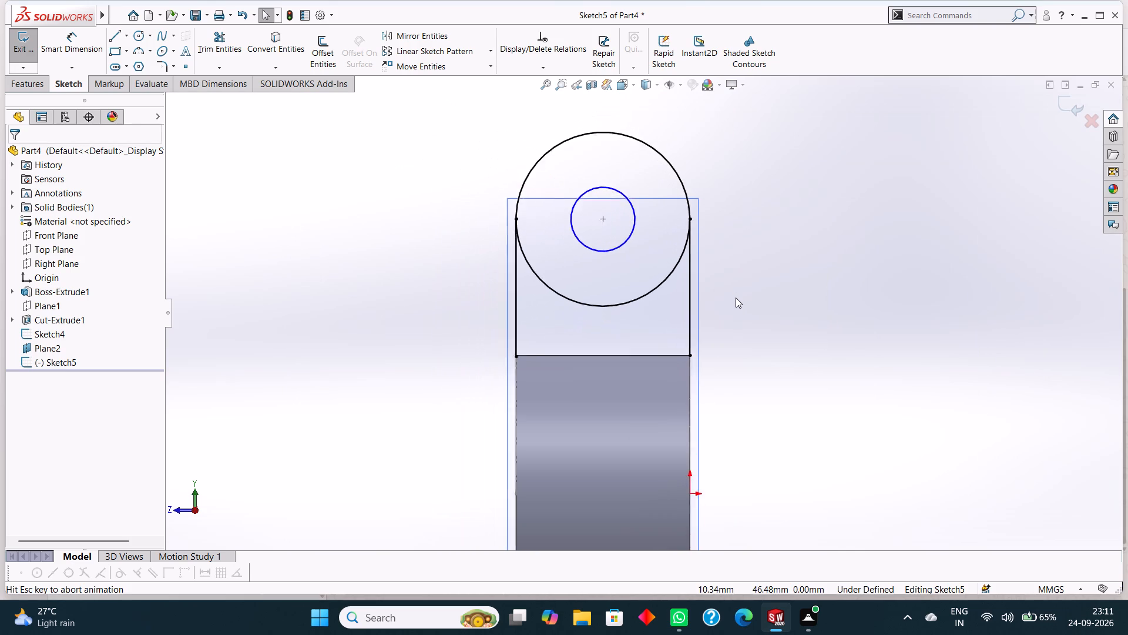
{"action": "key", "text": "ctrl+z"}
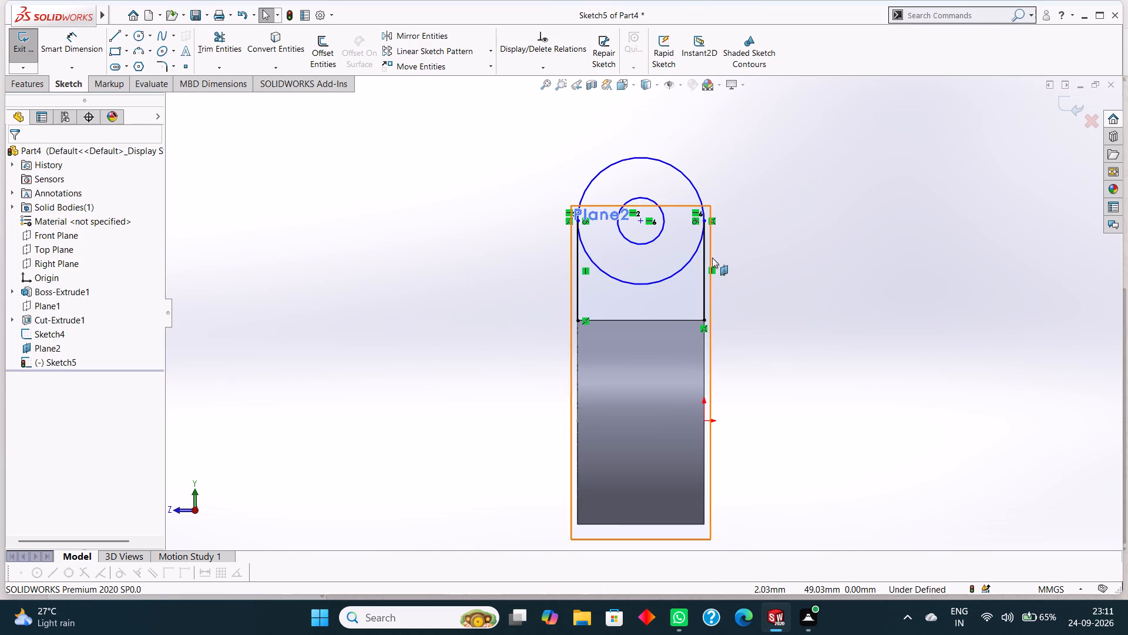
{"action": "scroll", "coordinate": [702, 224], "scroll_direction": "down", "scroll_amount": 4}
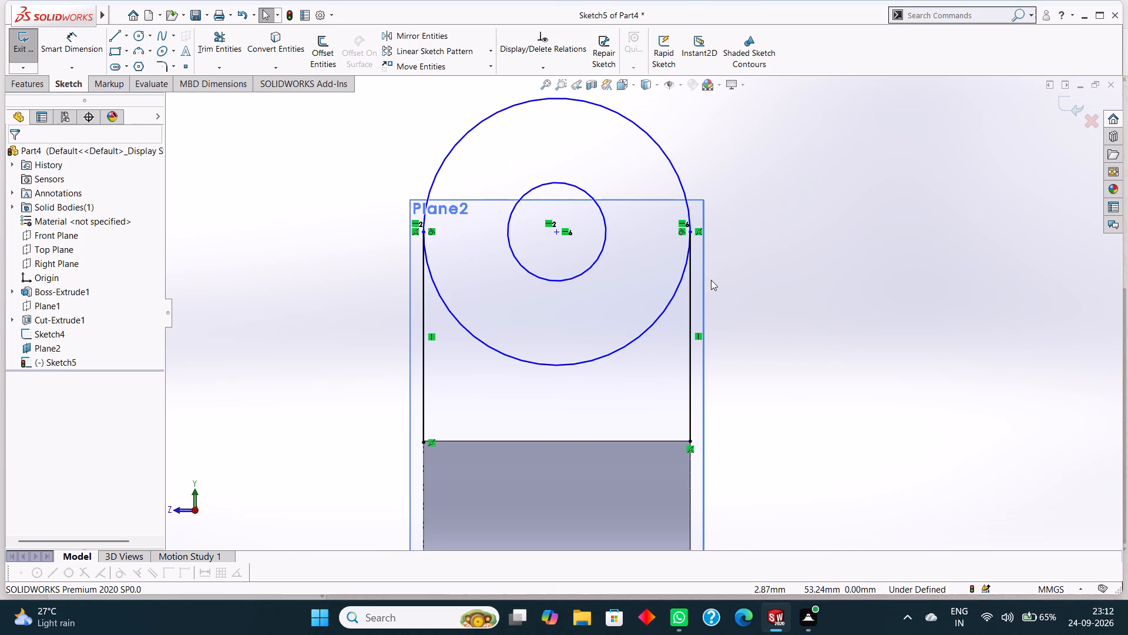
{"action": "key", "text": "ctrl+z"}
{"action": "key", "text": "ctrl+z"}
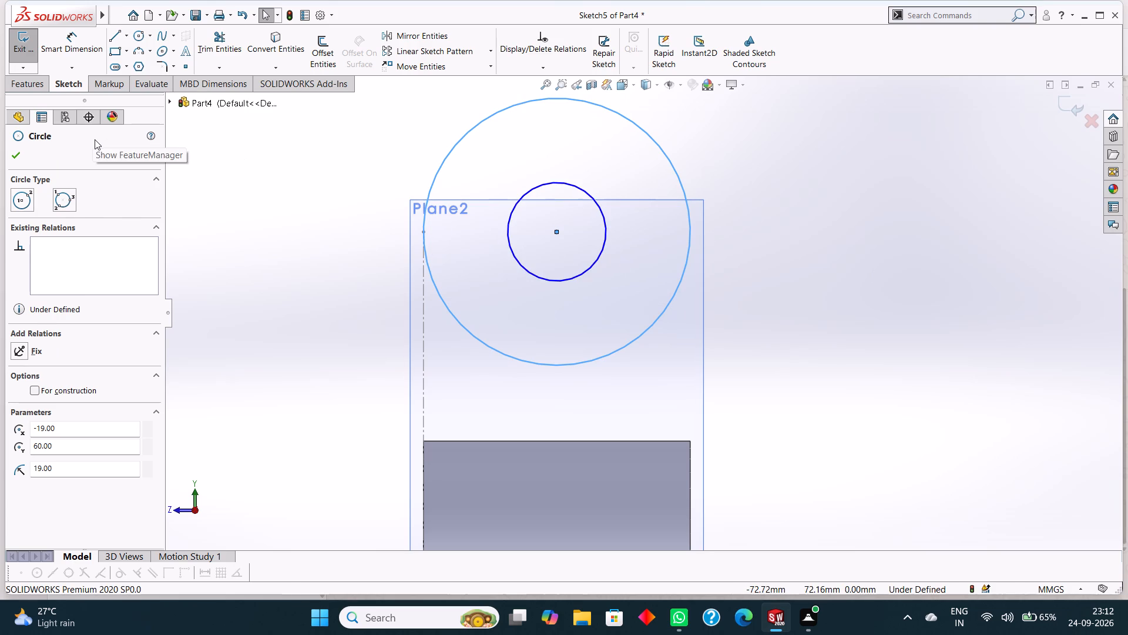
Dimension the inner circle's diameter at 14 mm.
{"action": "key", "text": "Escape"}
{"action": "left_click", "coordinate": [72, 45]}
{"action": "left_click", "coordinate": [603, 243]}
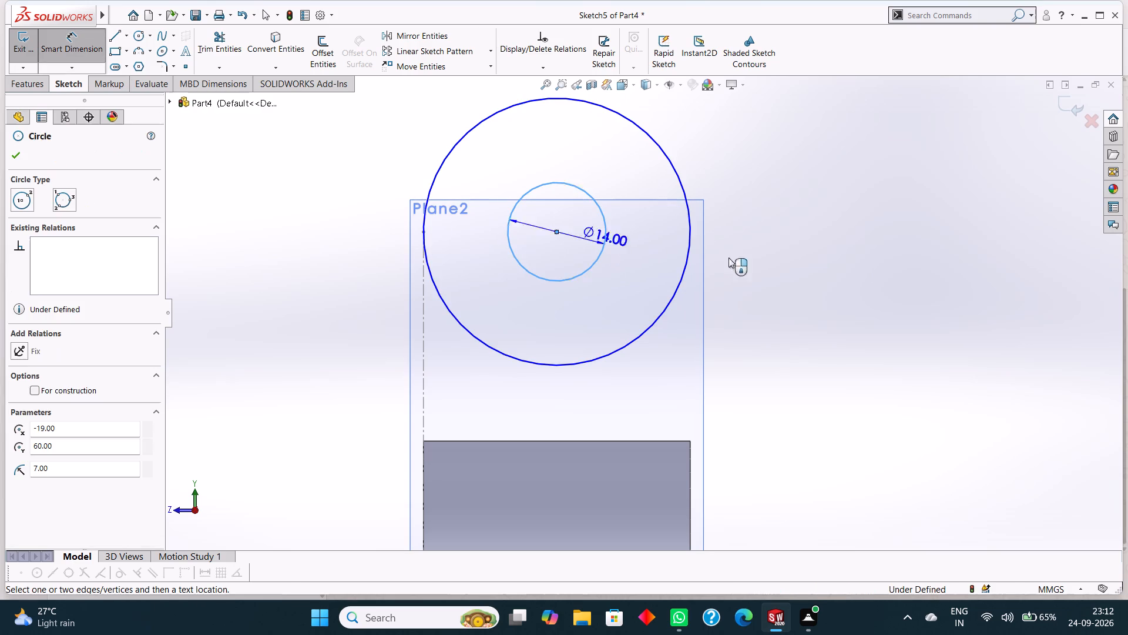
{"action": "left_click", "coordinate": [757, 267]}
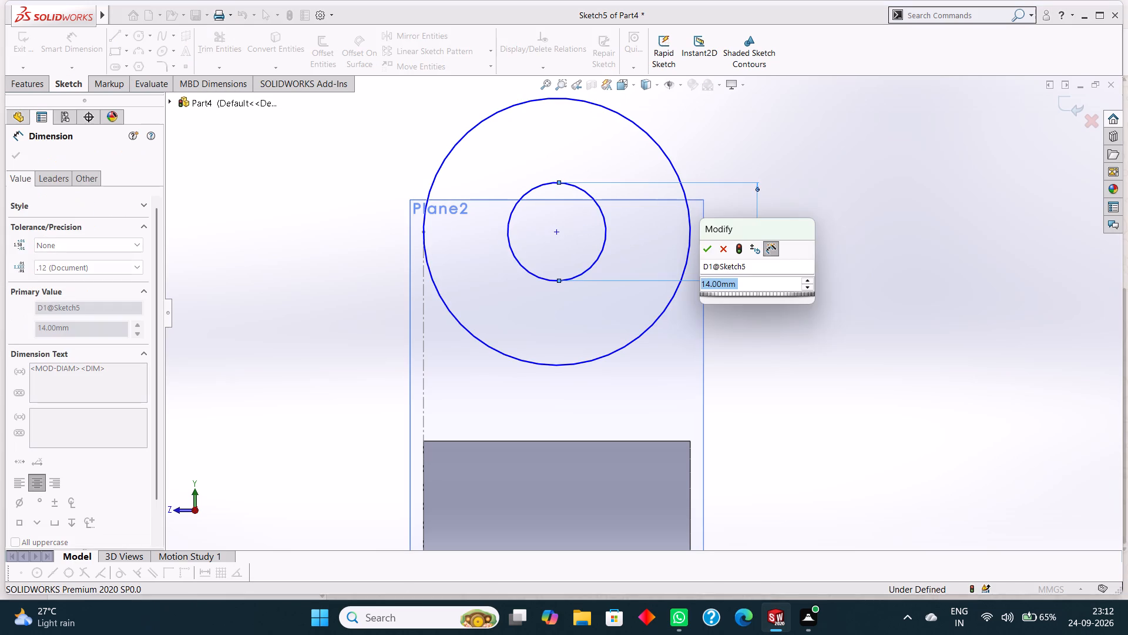
{"action": "left_click", "coordinate": [704, 252]}
Dimension the outer circle's diameter at 38 mm.
{"action": "left_click_drag", "start_coordinate": [676, 175], "coordinate": [679, 174]}
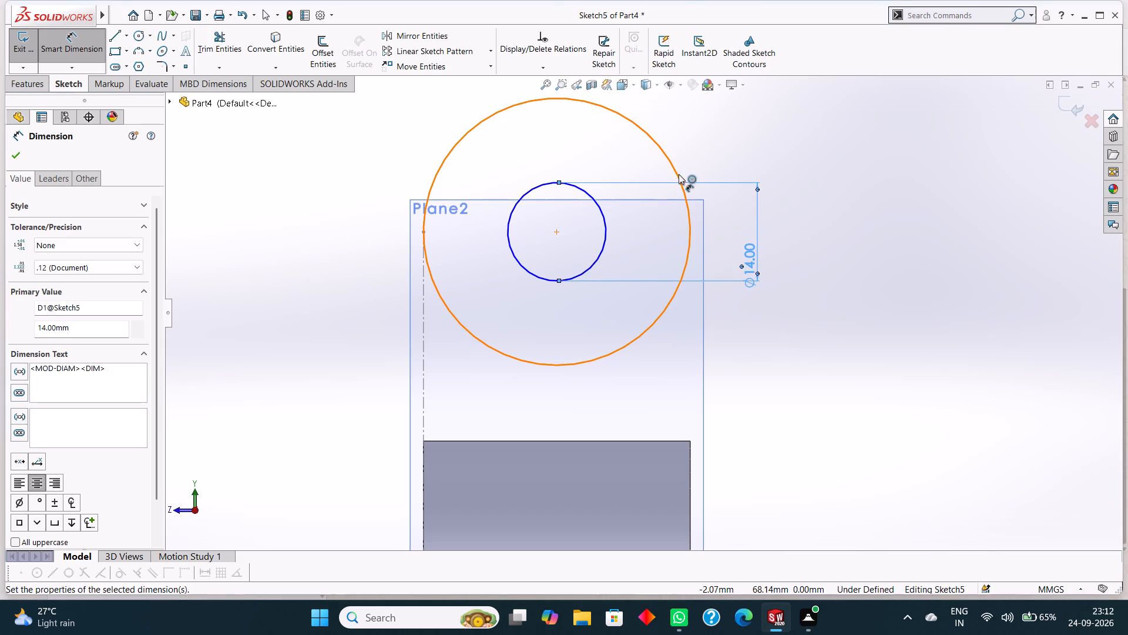
{"action": "left_click_drag", "start_coordinate": [679, 174], "coordinate": [689, 174]}
{"action": "left_click", "coordinate": [832, 196]}
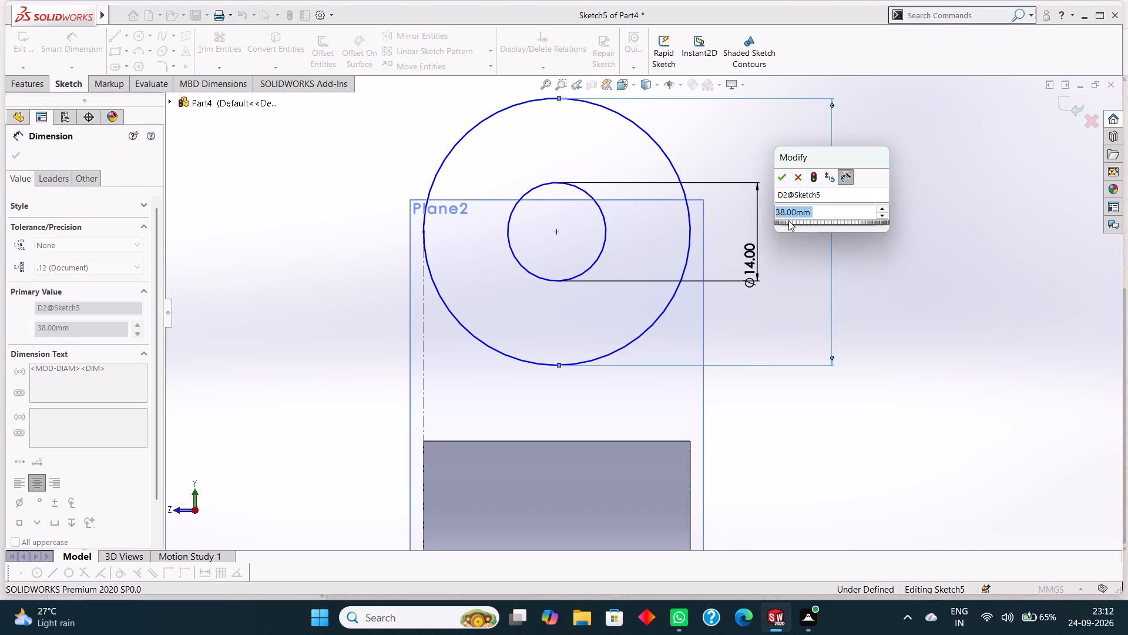
{"action": "left_click", "coordinate": [781, 177]}
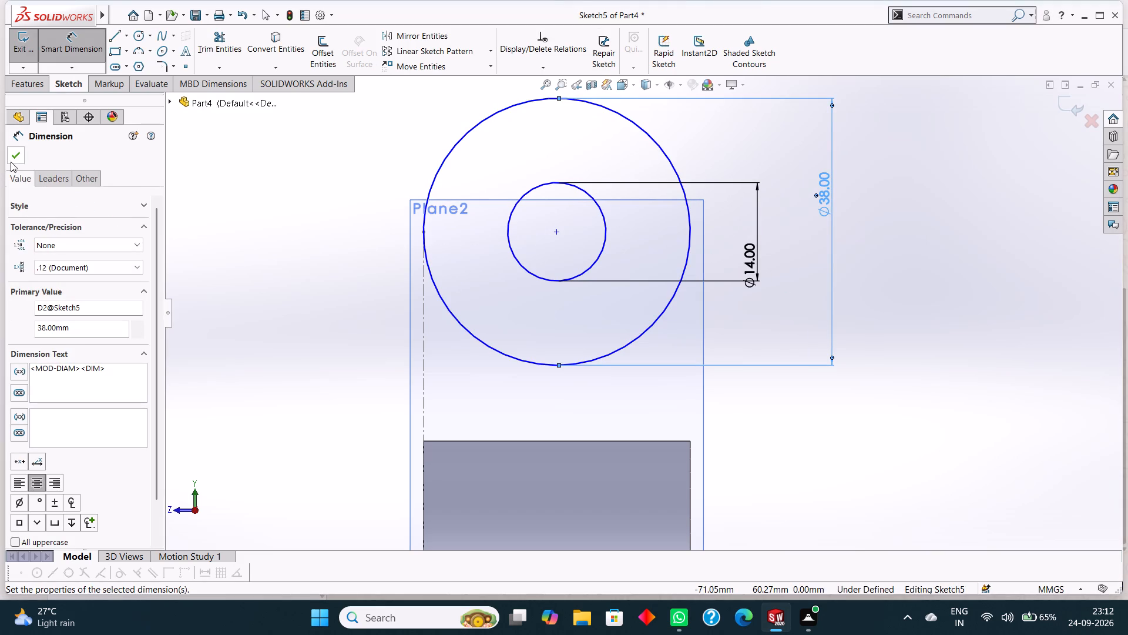
{"action": "left_click", "coordinate": [25, 156]}
{"action": "scroll", "coordinate": [693, 439], "scroll_direction": "up", "scroll_amount": 3}
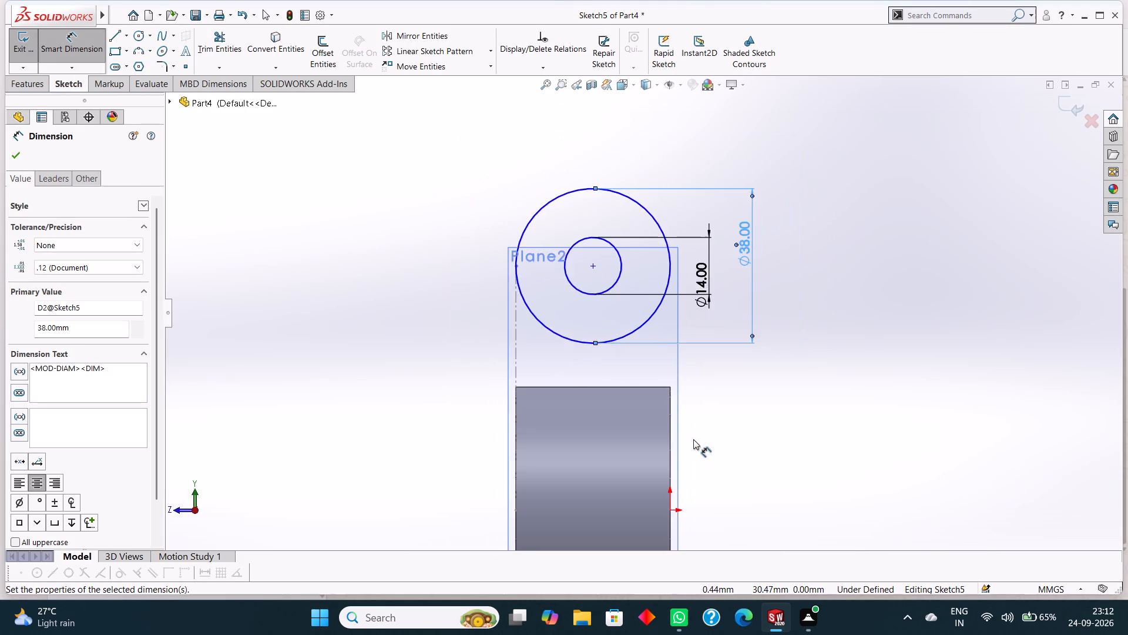
{"action": "scroll", "coordinate": [693, 440], "scroll_direction": "up", "scroll_amount": 2}
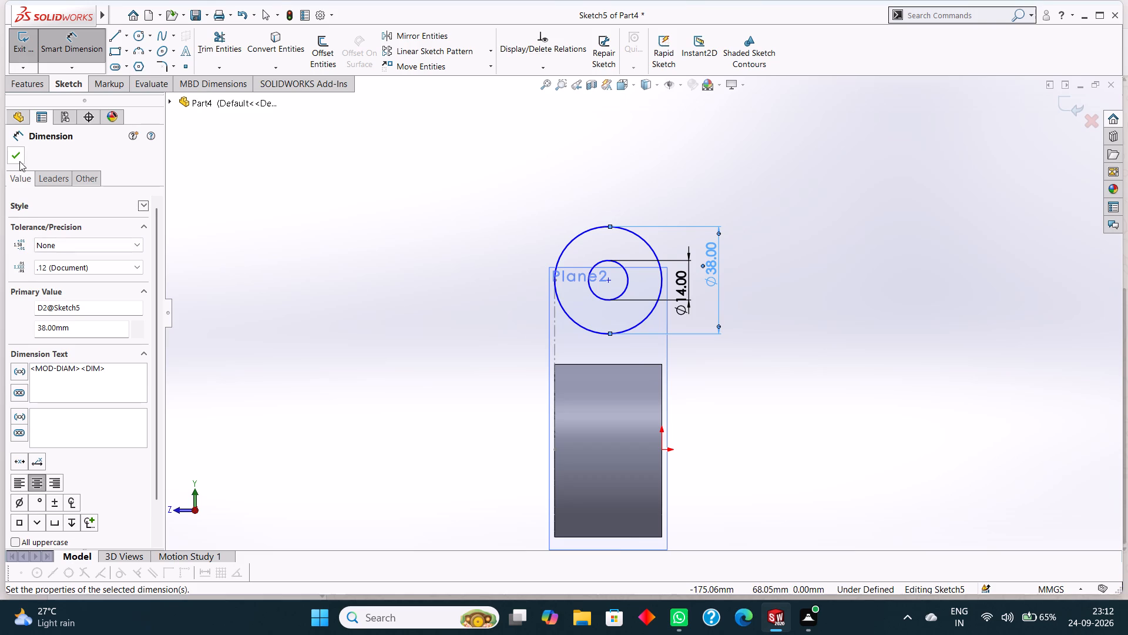
{"action": "left_click", "coordinate": [20, 159]}
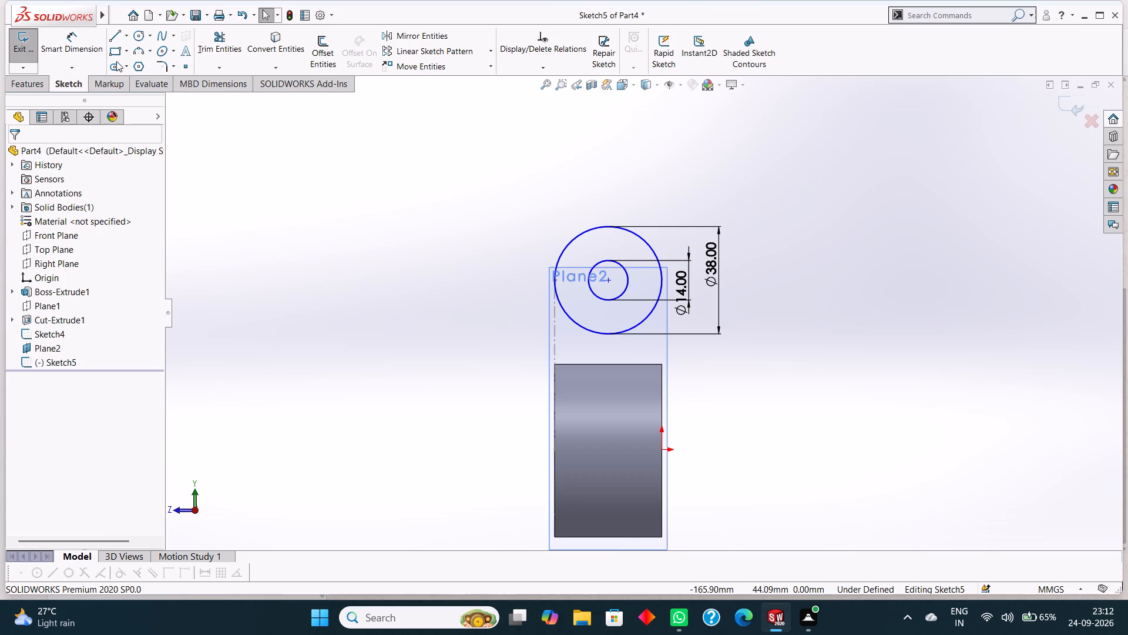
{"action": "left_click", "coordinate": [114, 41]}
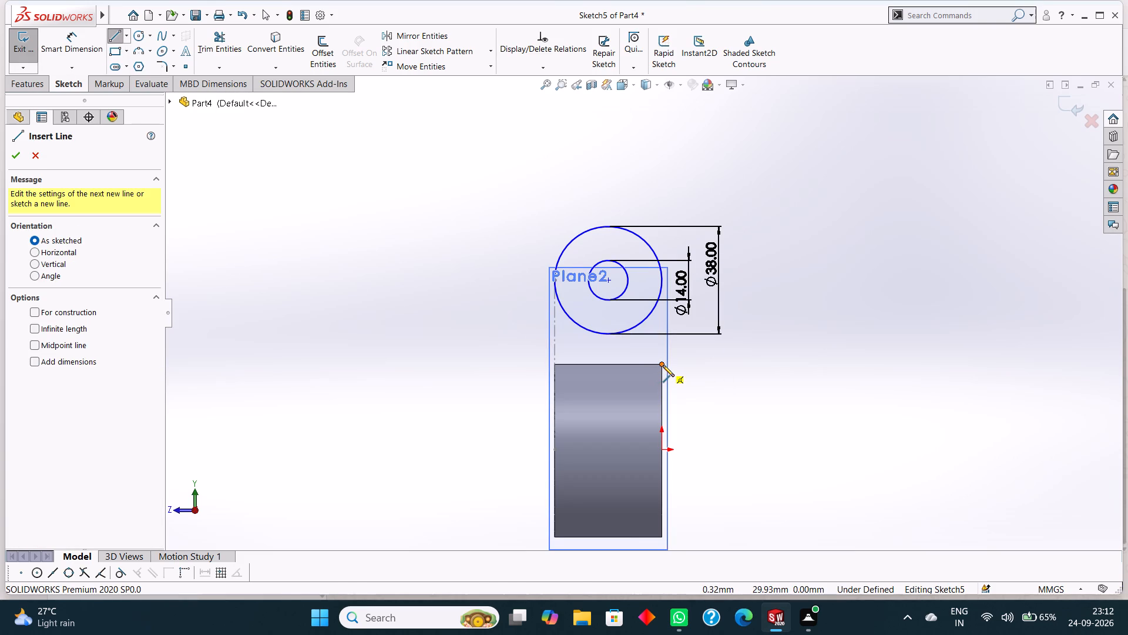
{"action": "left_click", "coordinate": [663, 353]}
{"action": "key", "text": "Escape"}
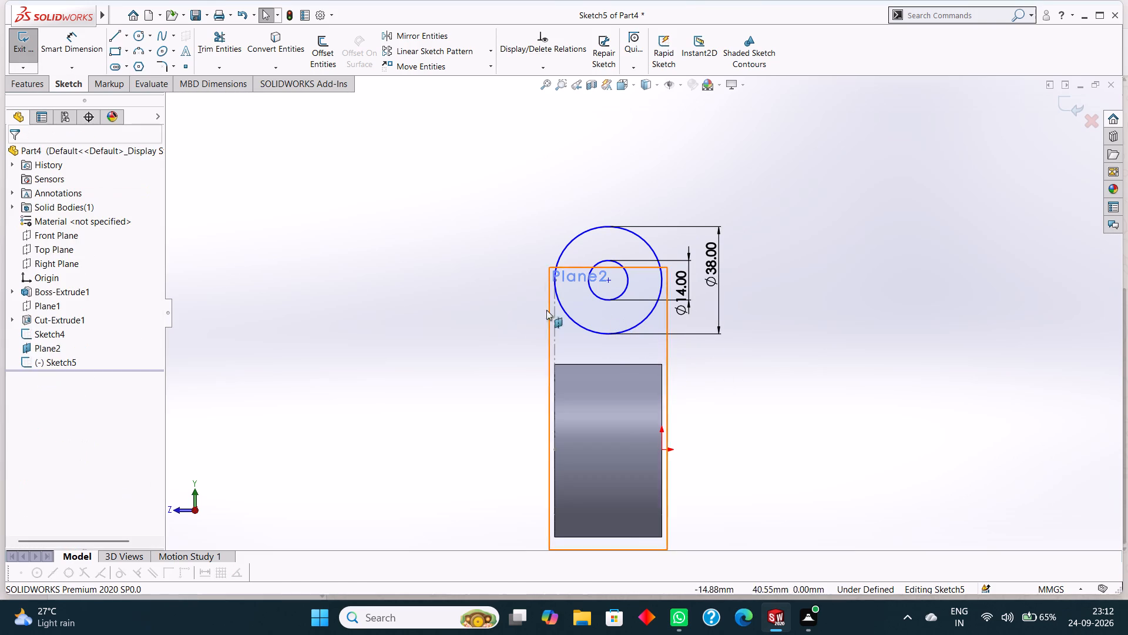
Draw a vertical line from the ring's top corner on the origin side up to the side of the 38 mm circle.
{"action": "left_click", "coordinate": [121, 35]}
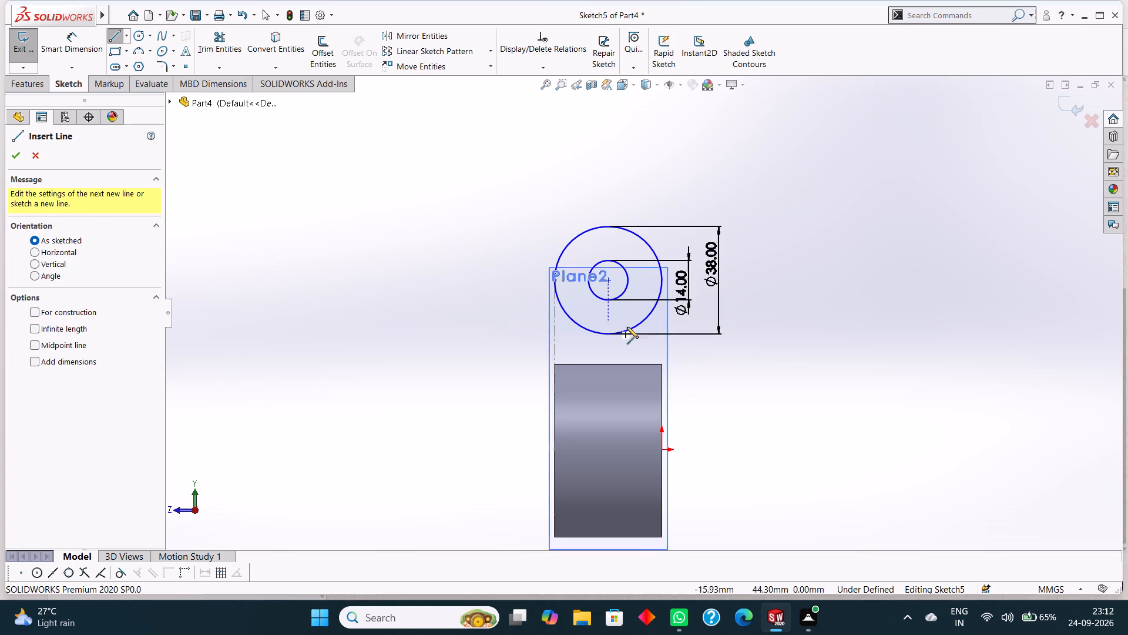
{"action": "left_click", "coordinate": [662, 361]}
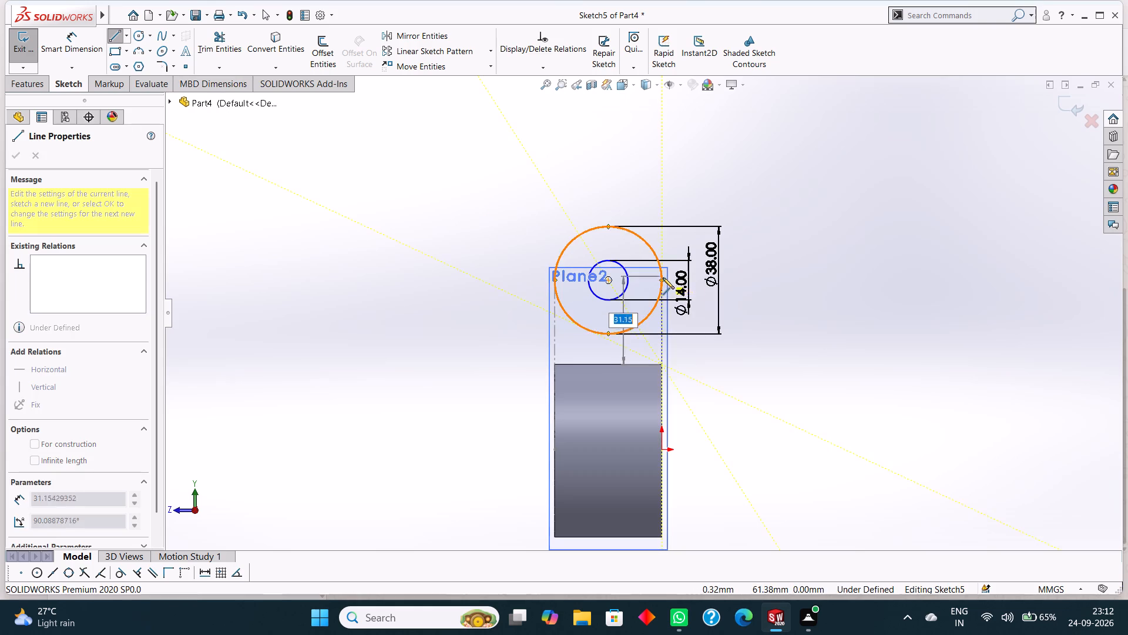
{"action": "left_click", "coordinate": [661, 280]}
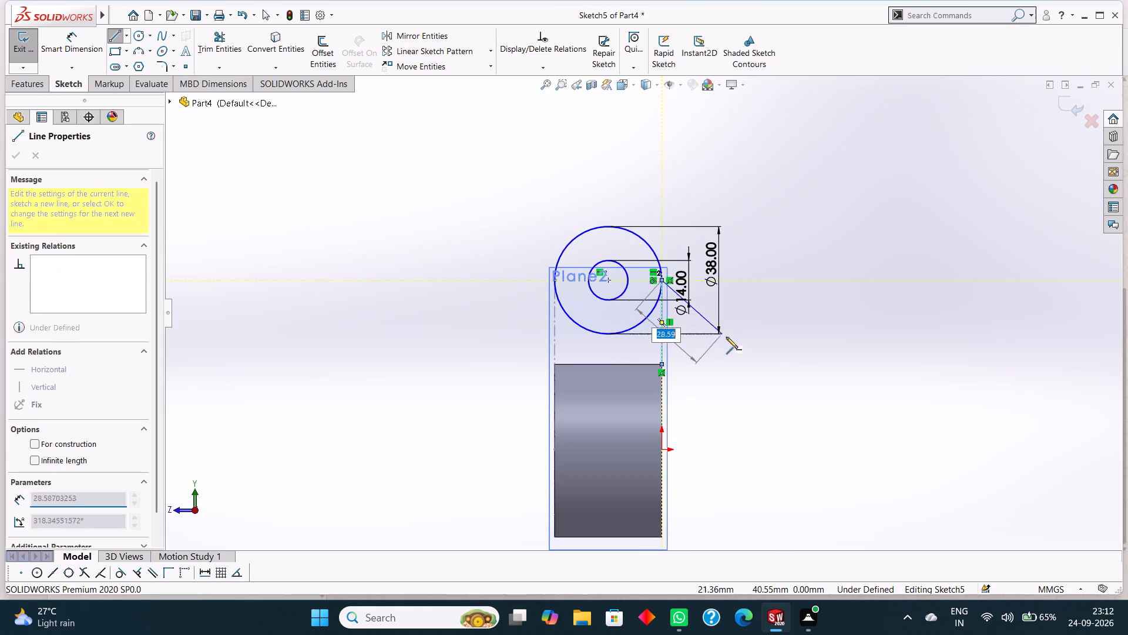
{"action": "right_click", "coordinate": [740, 338]}
{"action": "left_click", "coordinate": [760, 347]}
Draw a vertical line about 29.8 mm long from the ring's top corner on the centerline side up to the outer circle, removing any stray segment.
{"action": "scroll", "coordinate": [595, 295], "scroll_direction": "down", "scroll_amount": 3}
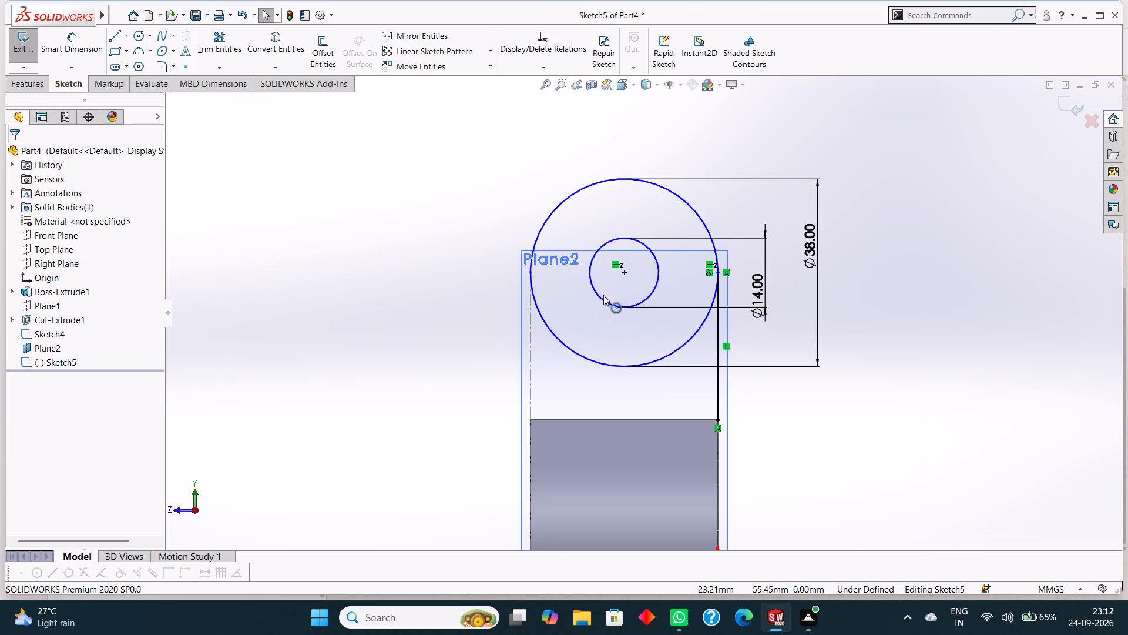
{"action": "left_click", "coordinate": [113, 43]}
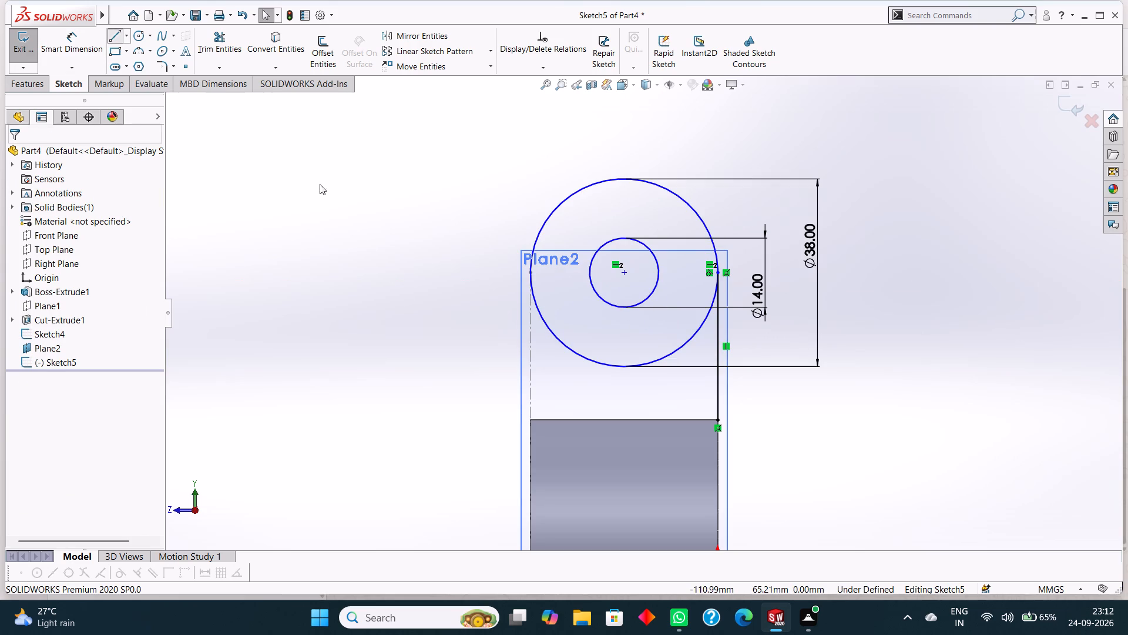
{"action": "left_click", "coordinate": [532, 419]}
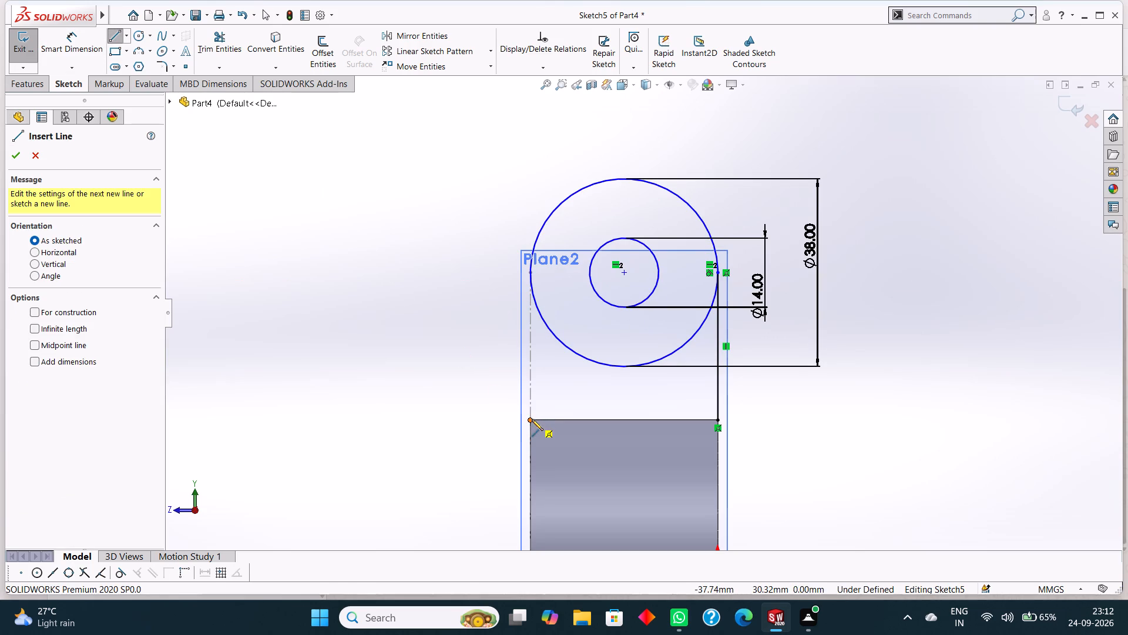
{"action": "left_click", "coordinate": [531, 273]}
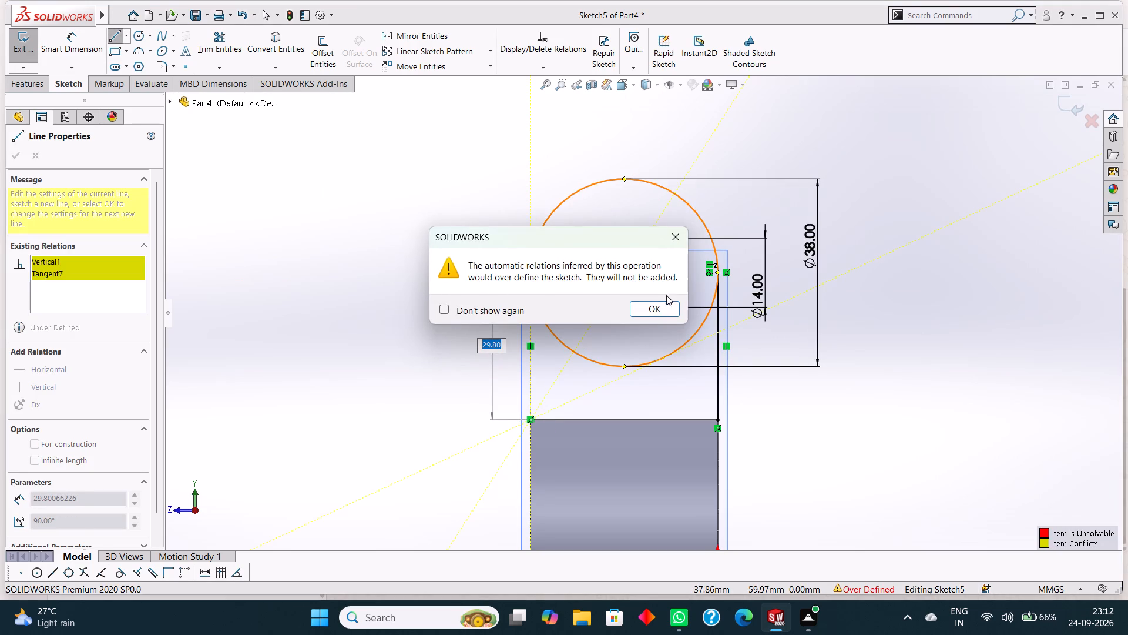
{"action": "left_click", "coordinate": [652, 307]}
{"action": "right_click", "coordinate": [386, 264]}
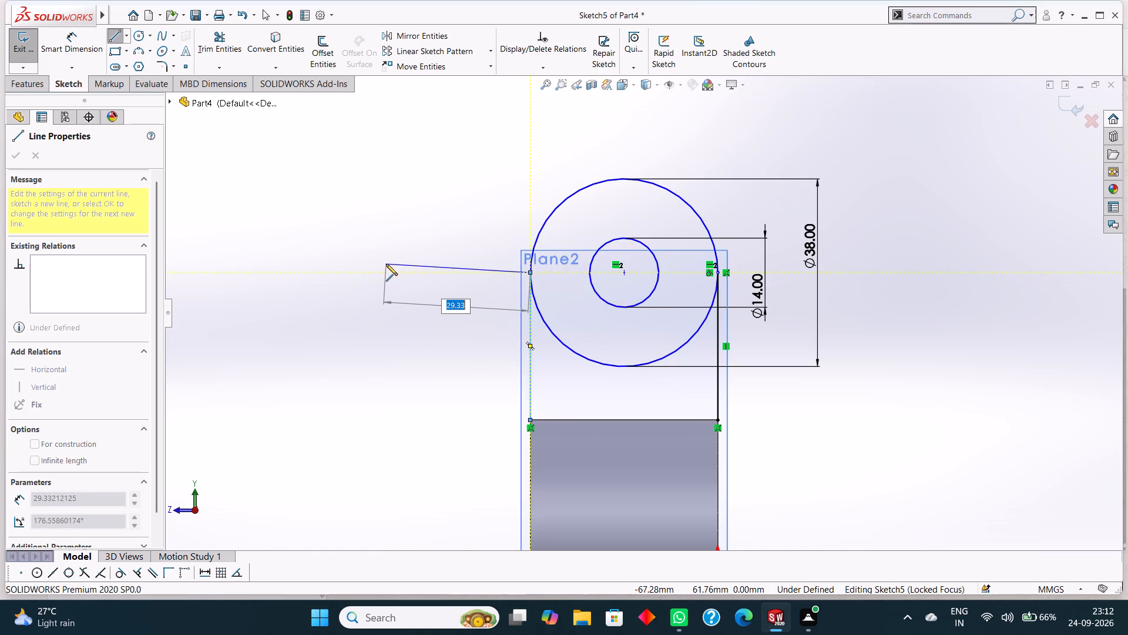
{"action": "left_click", "coordinate": [421, 272]}
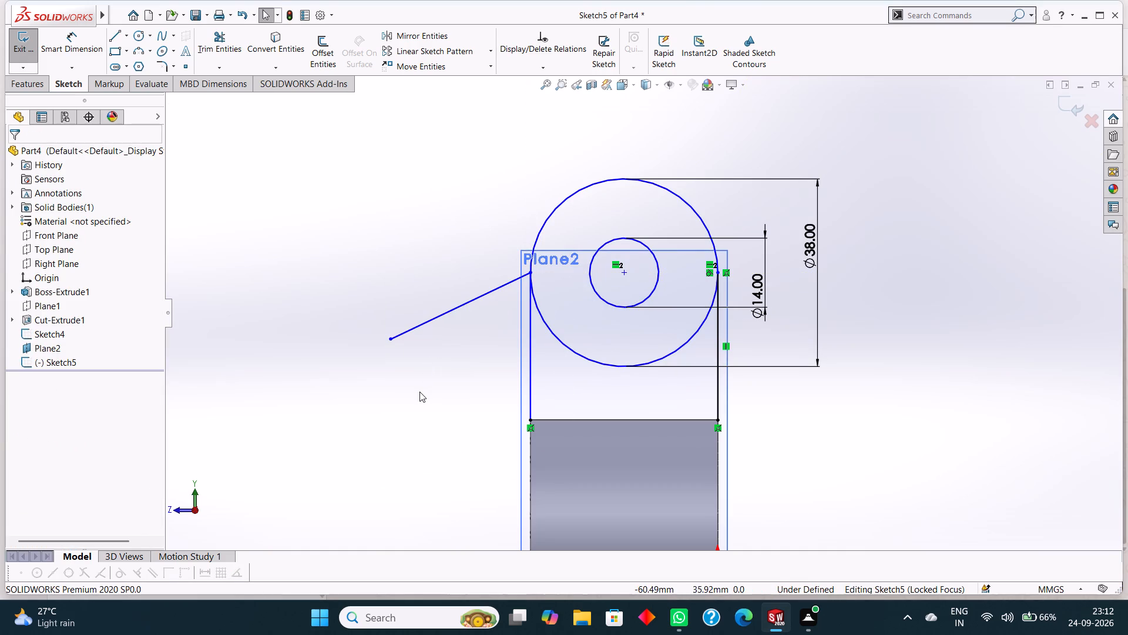
{"action": "key", "text": "ctrl+z"}
{"action": "scroll", "coordinate": [563, 339], "scroll_direction": "down", "scroll_amount": 3}
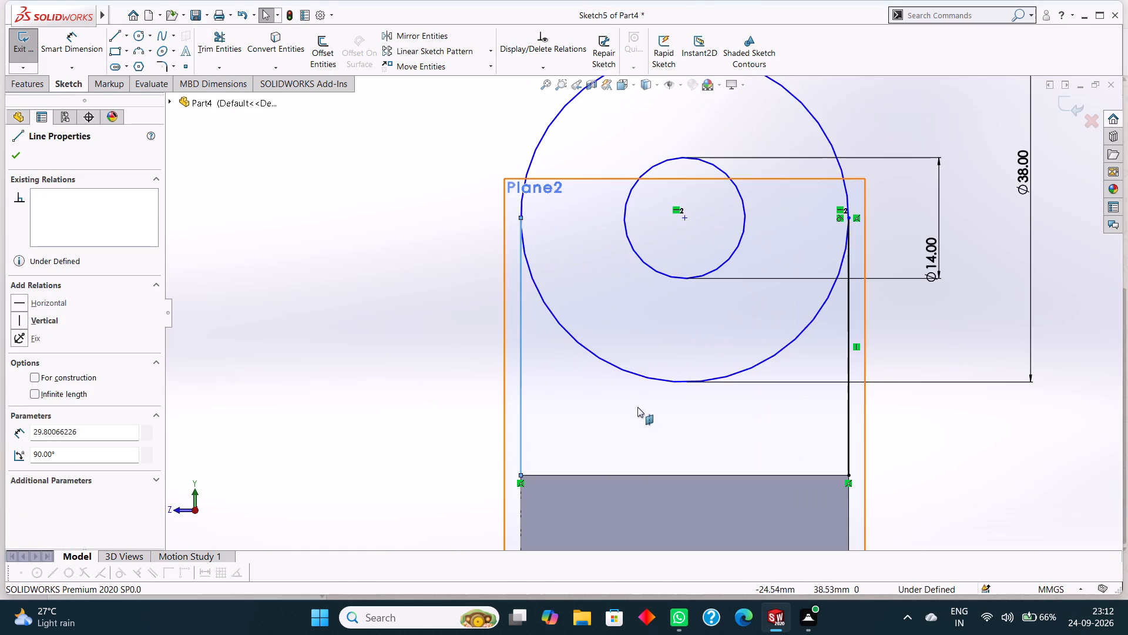
{"action": "scroll", "coordinate": [655, 443], "scroll_direction": "up", "scroll_amount": 2}
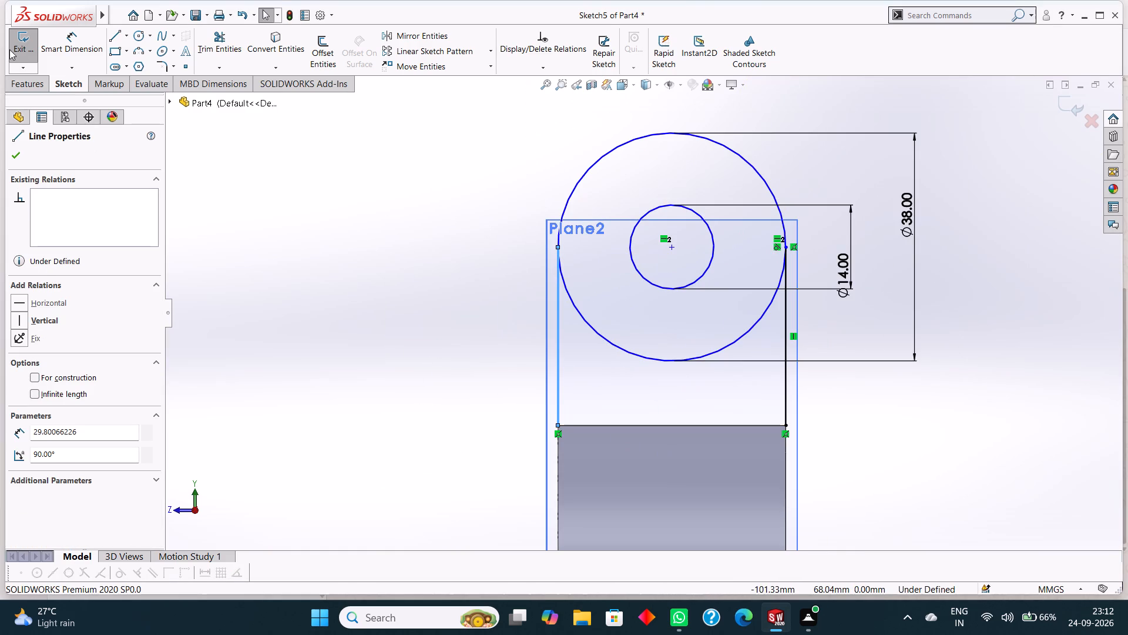
{"action": "left_click", "coordinate": [16, 148]}
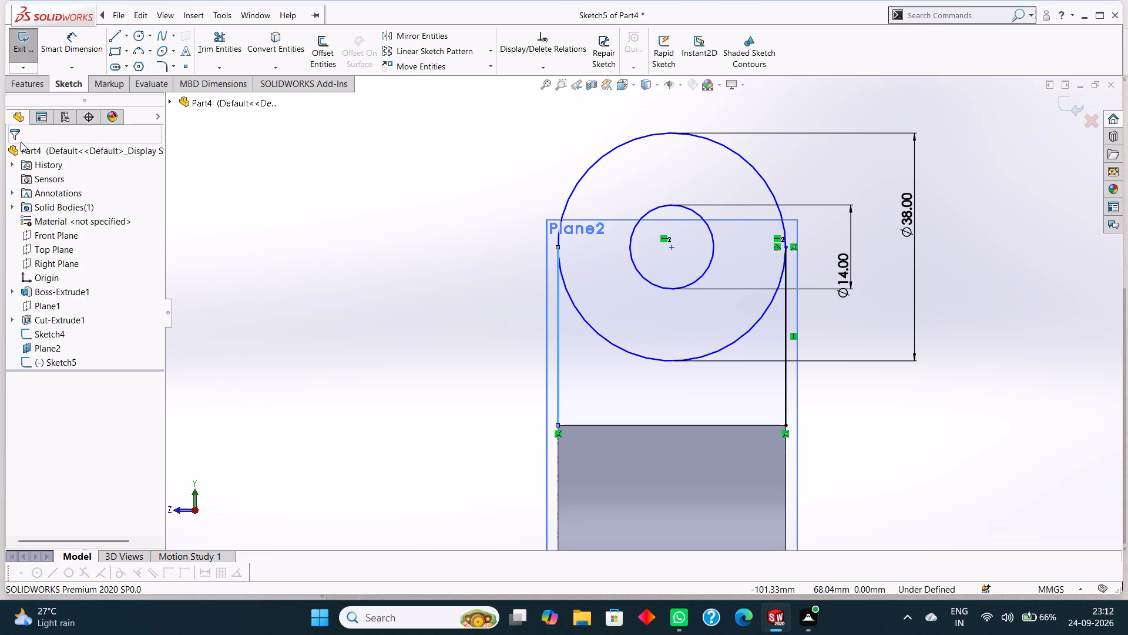
Draw a 38 mm horizontal line along the ring's top edge, joining the lower ends of the two vertical lines.
{"action": "left_click", "coordinate": [110, 32]}
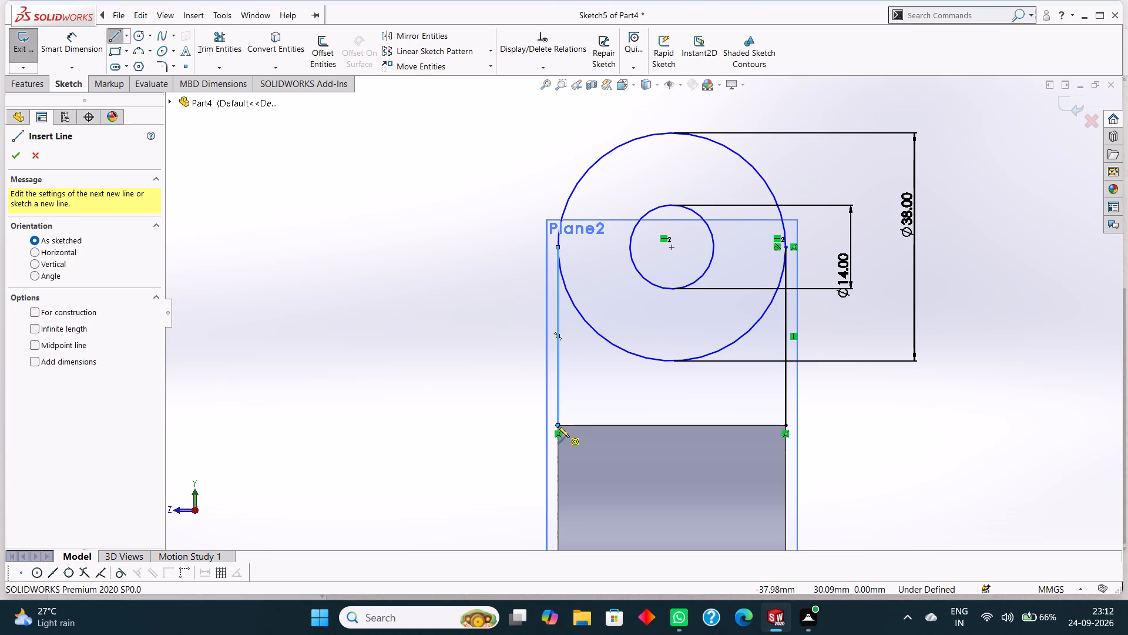
{"action": "left_click", "coordinate": [558, 423]}
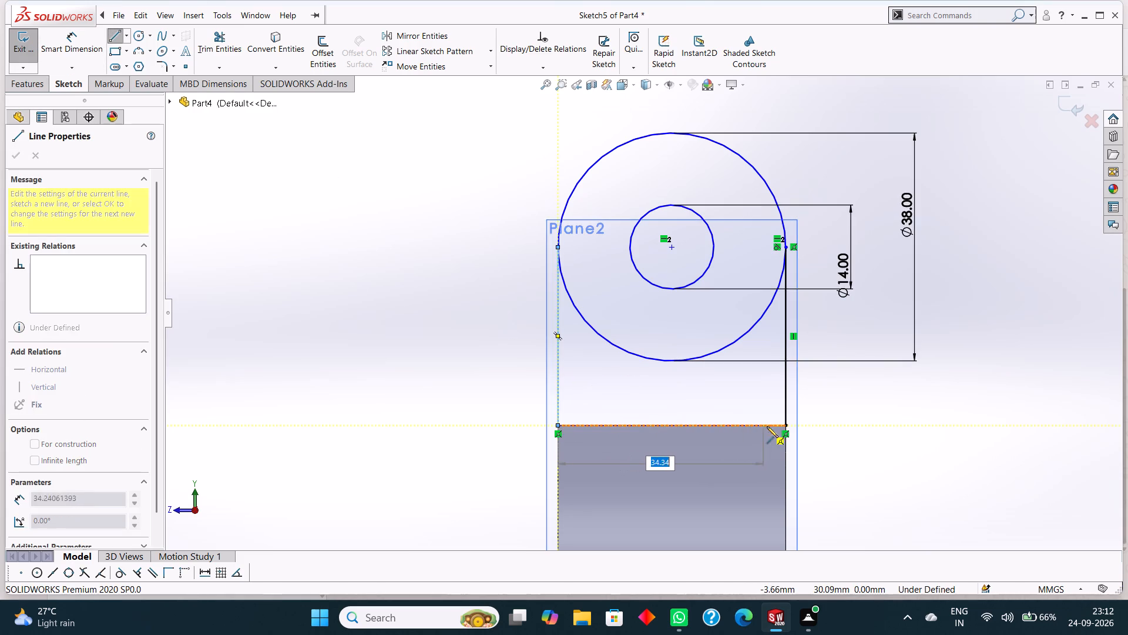
{"action": "left_click", "coordinate": [784, 426]}
{"action": "right_click", "coordinate": [847, 437]}
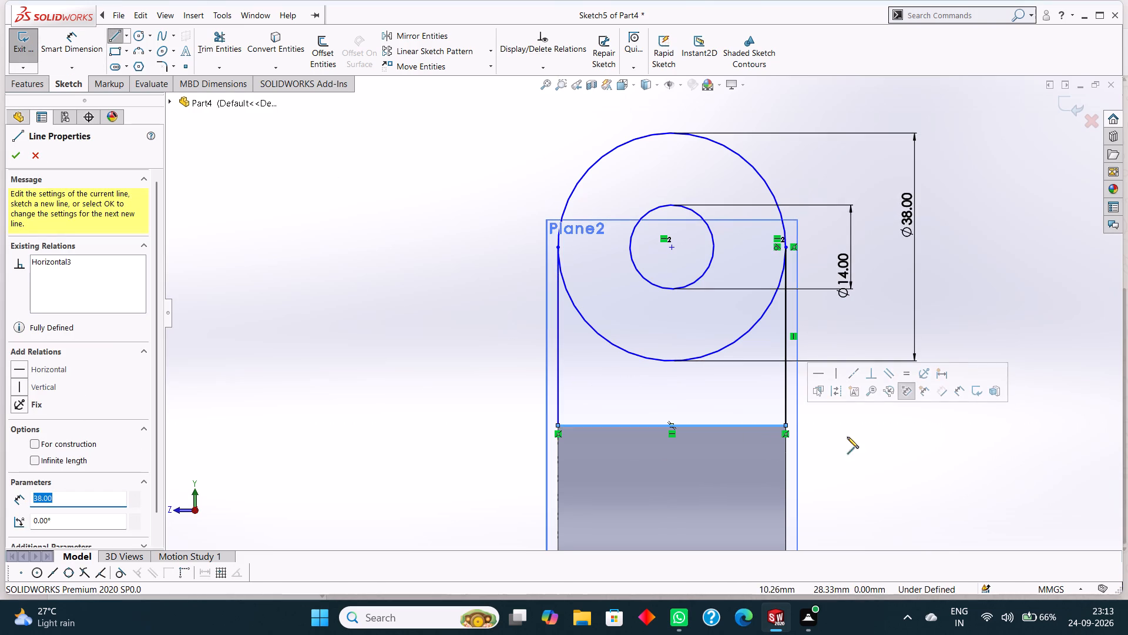
{"action": "left_click", "coordinate": [875, 448]}
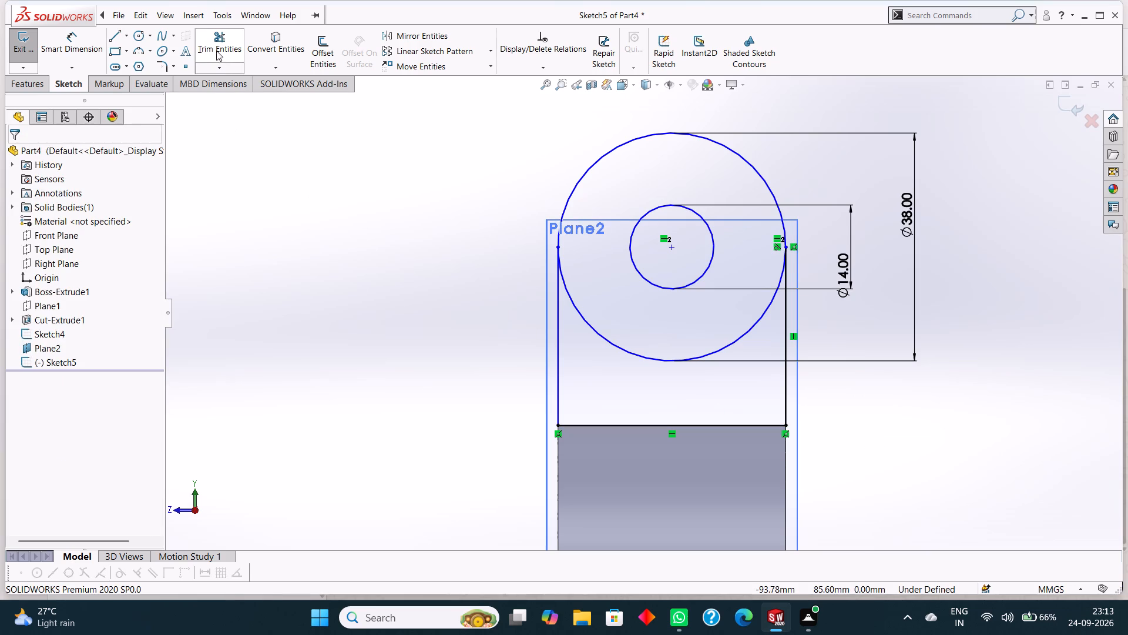
Trim away the lower half of the 38 mm circle between the two vertical lines using Trim to closest.
{"action": "left_click", "coordinate": [216, 49]}
{"action": "left_click", "coordinate": [602, 339]}
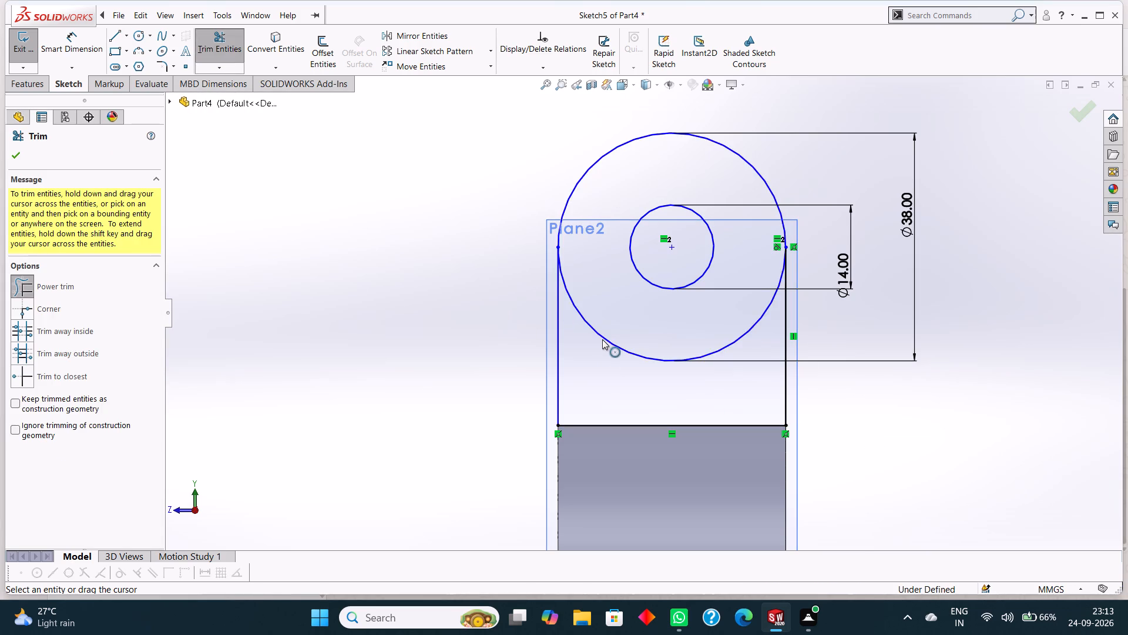
{"action": "left_click", "coordinate": [212, 70]}
{"action": "left_click", "coordinate": [216, 85]}
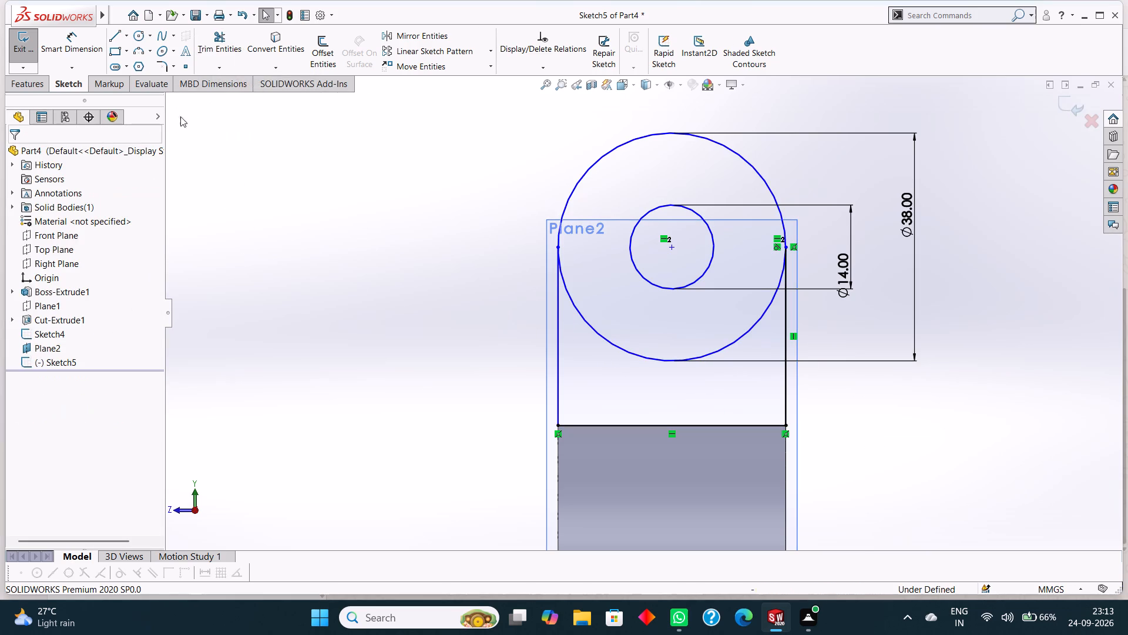
{"action": "left_click", "coordinate": [231, 71]}
{"action": "left_click", "coordinate": [231, 84]}
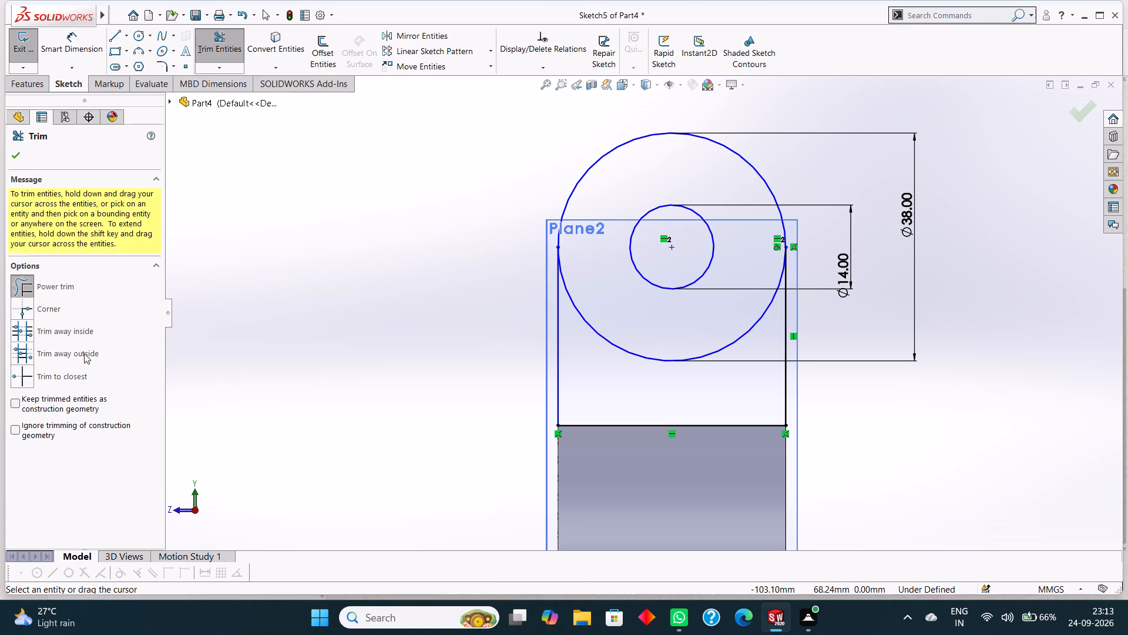
{"action": "left_click", "coordinate": [63, 378]}
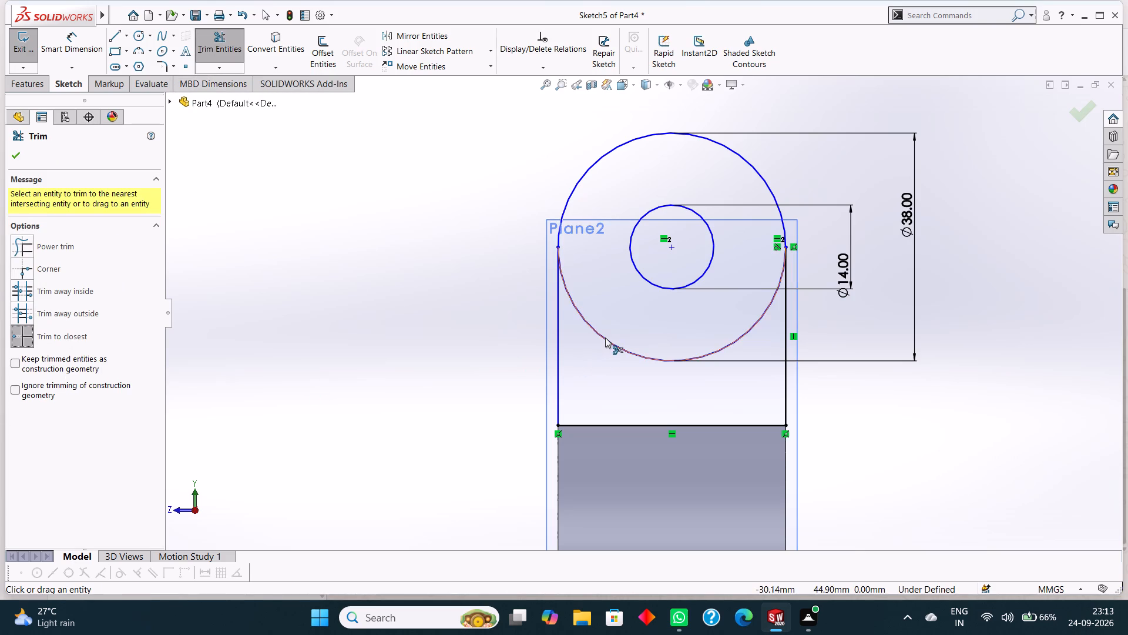
{"action": "left_click", "coordinate": [605, 337]}
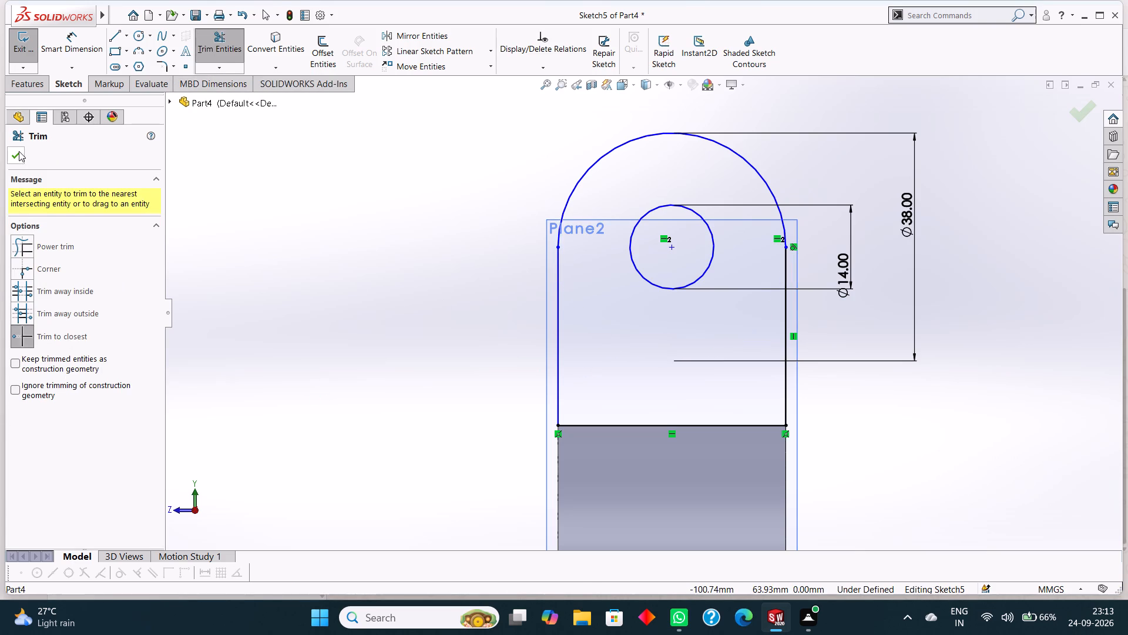
{"action": "left_click", "coordinate": [19, 152]}
Examine the lug profile's position relative to the slotted ring from an angled 3D view.
{"action": "middle_click_drag", "start_coordinate": [154, 209], "coordinate": [236, 285]}
{"action": "middle_click_drag", "start_coordinate": [353, 175], "coordinate": [362, 187]}
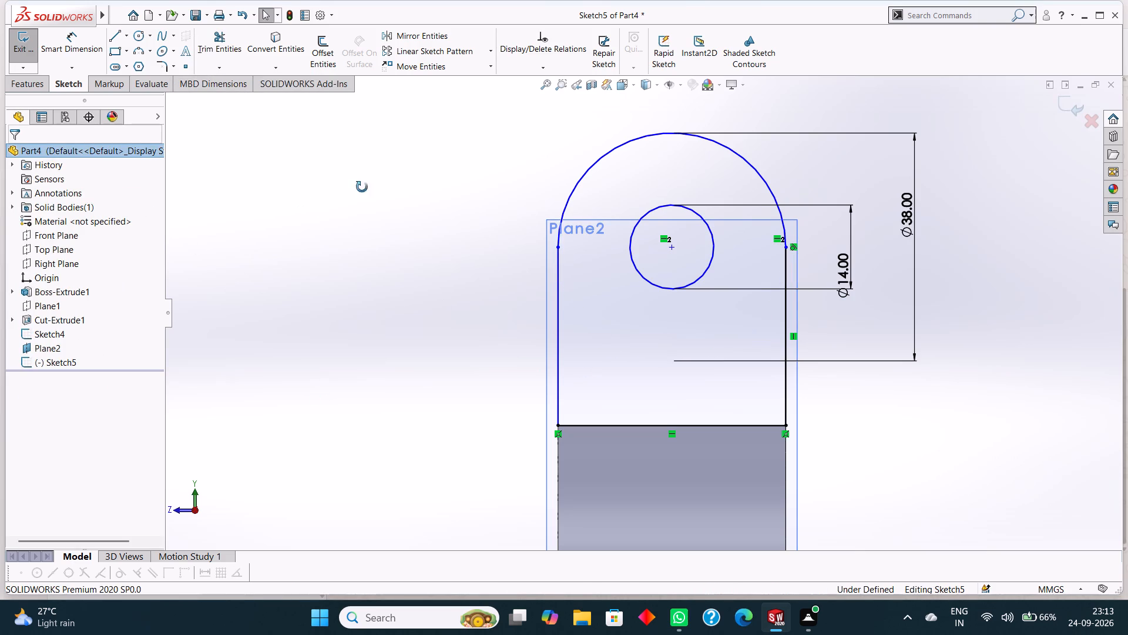
{"action": "middle_click_drag", "start_coordinate": [362, 187], "coordinate": [412, 275]}
{"action": "scroll", "coordinate": [412, 275], "scroll_direction": "up", "scroll_amount": 4}
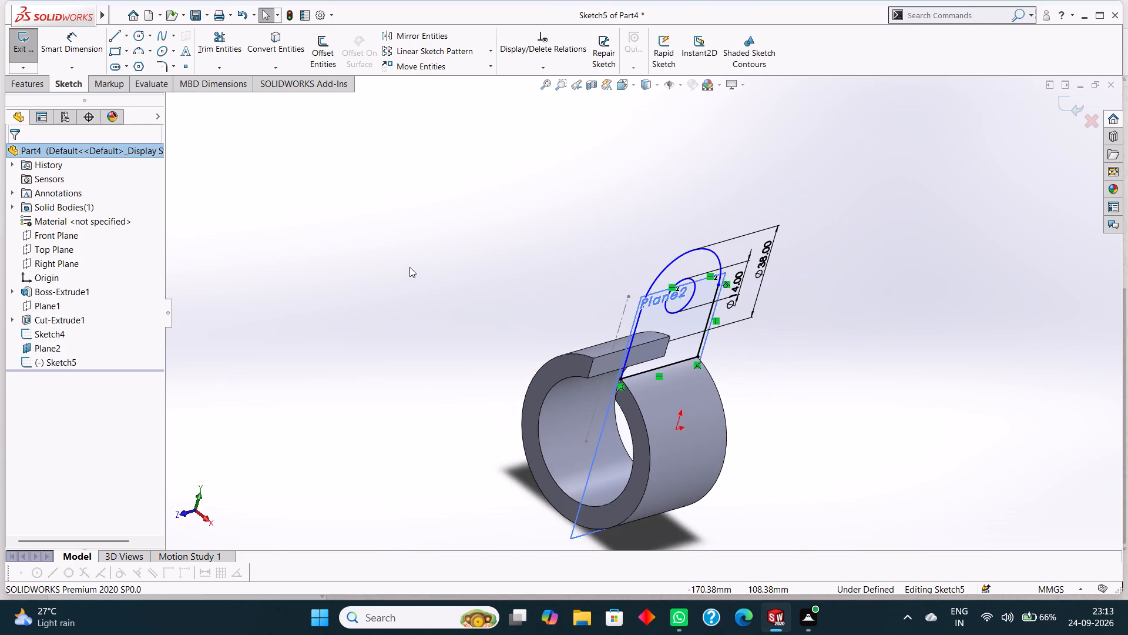
{"action": "scroll", "coordinate": [438, 287], "scroll_direction": "up", "scroll_amount": 2}
{"action": "middle_click_drag", "start_coordinate": [478, 303], "coordinate": [468, 263]}
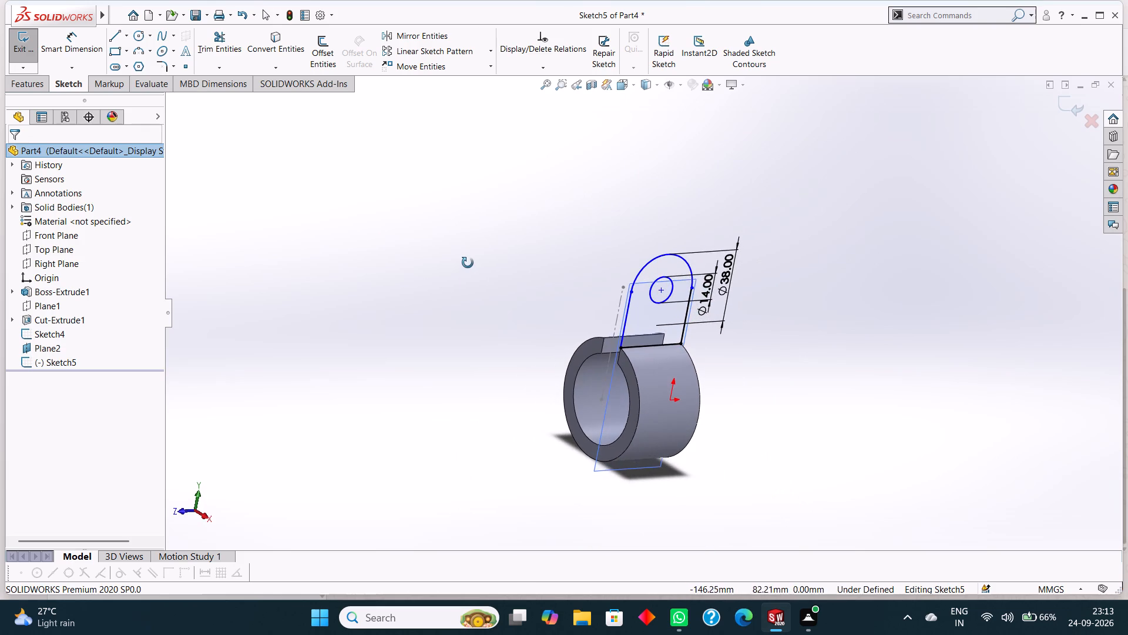
{"action": "middle_click_drag", "start_coordinate": [468, 263], "coordinate": [469, 261]}
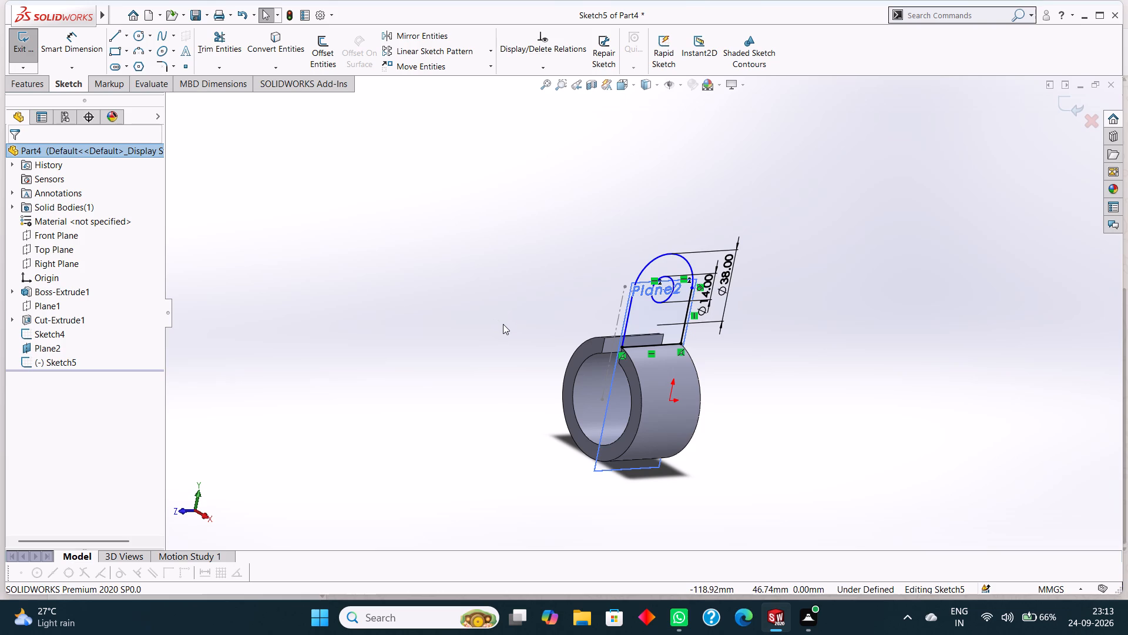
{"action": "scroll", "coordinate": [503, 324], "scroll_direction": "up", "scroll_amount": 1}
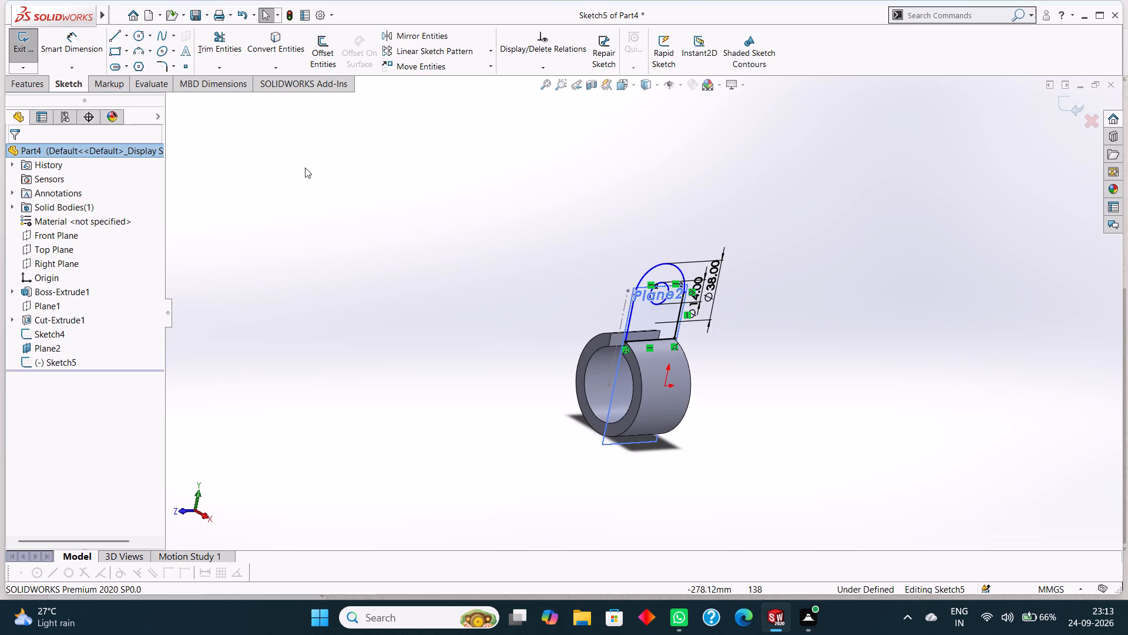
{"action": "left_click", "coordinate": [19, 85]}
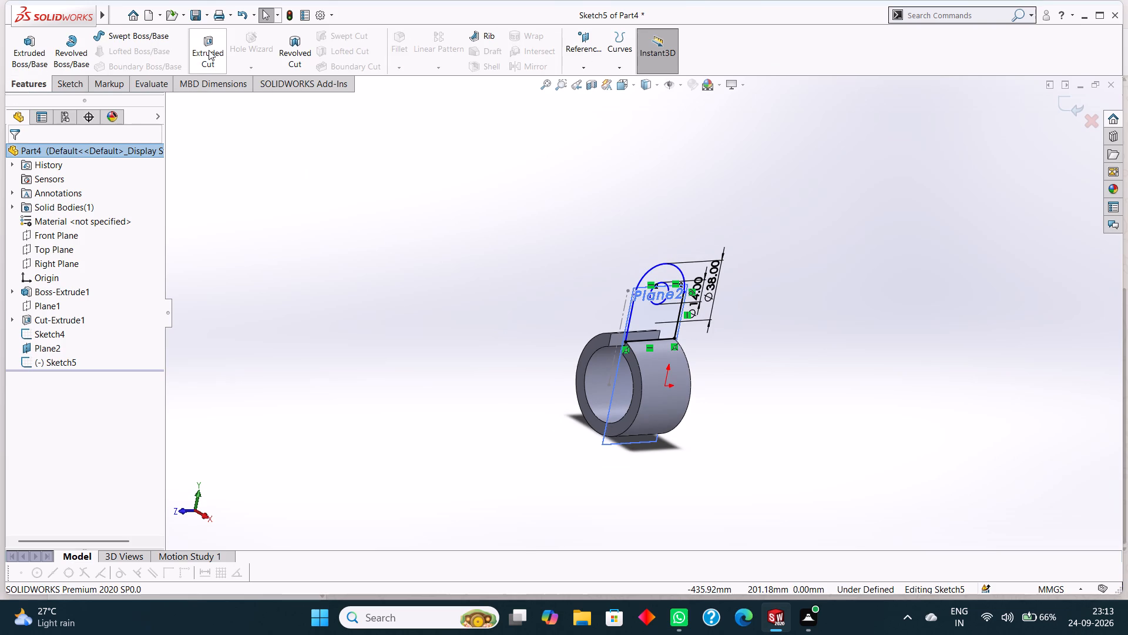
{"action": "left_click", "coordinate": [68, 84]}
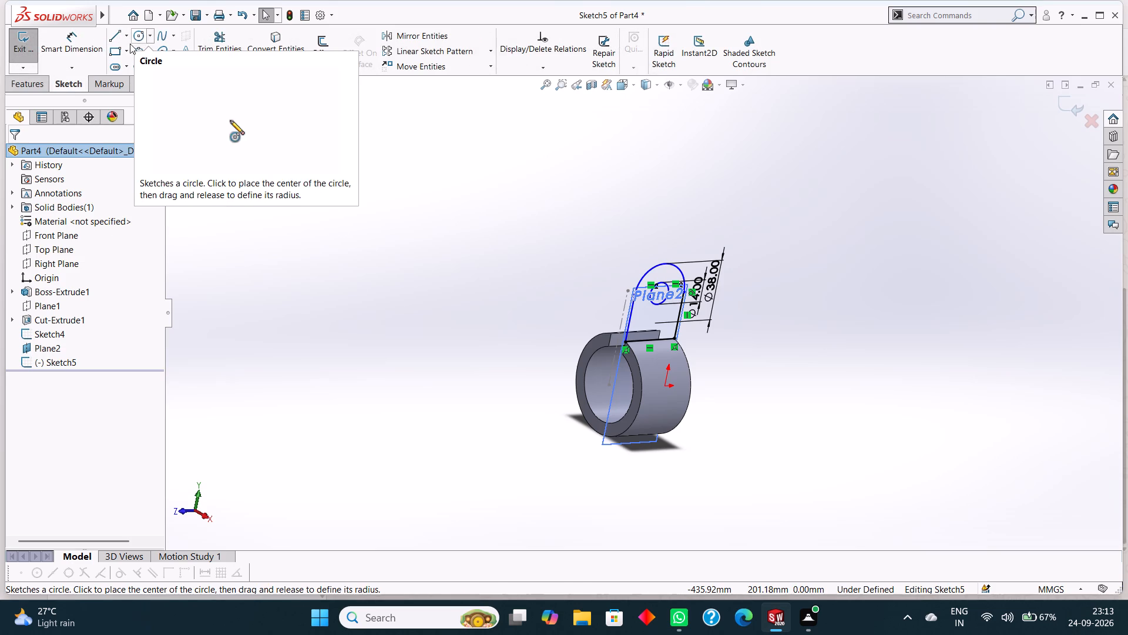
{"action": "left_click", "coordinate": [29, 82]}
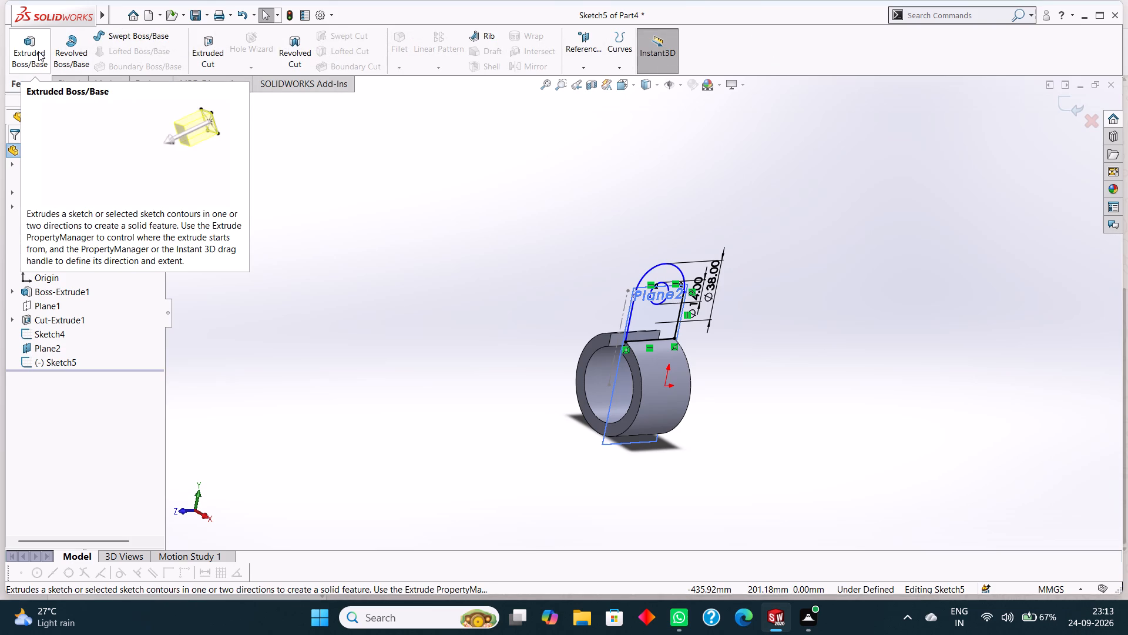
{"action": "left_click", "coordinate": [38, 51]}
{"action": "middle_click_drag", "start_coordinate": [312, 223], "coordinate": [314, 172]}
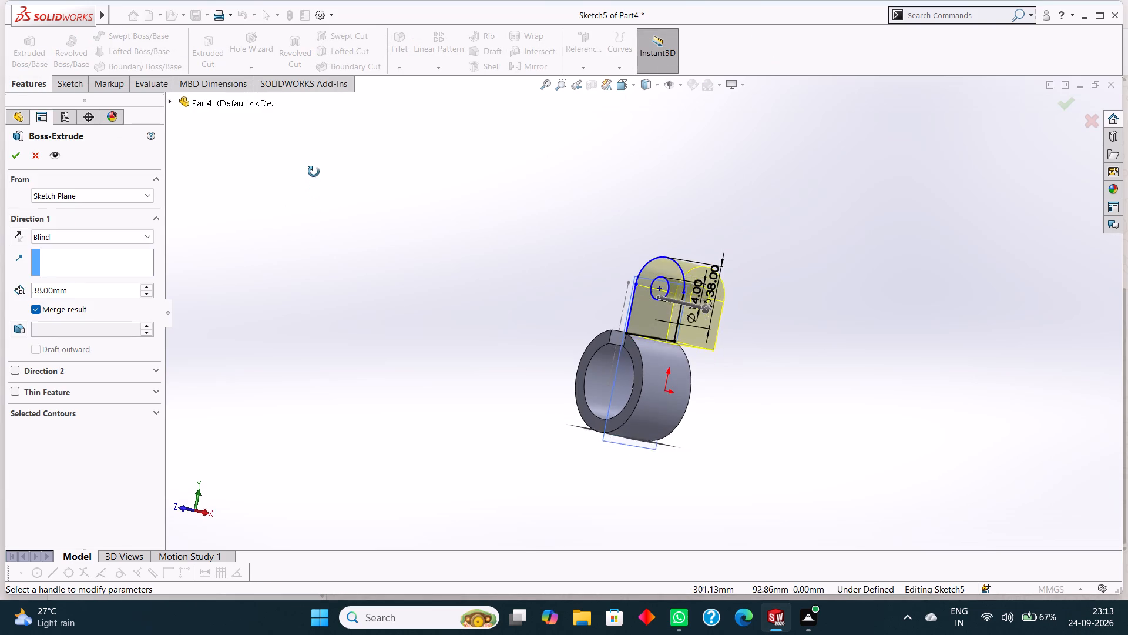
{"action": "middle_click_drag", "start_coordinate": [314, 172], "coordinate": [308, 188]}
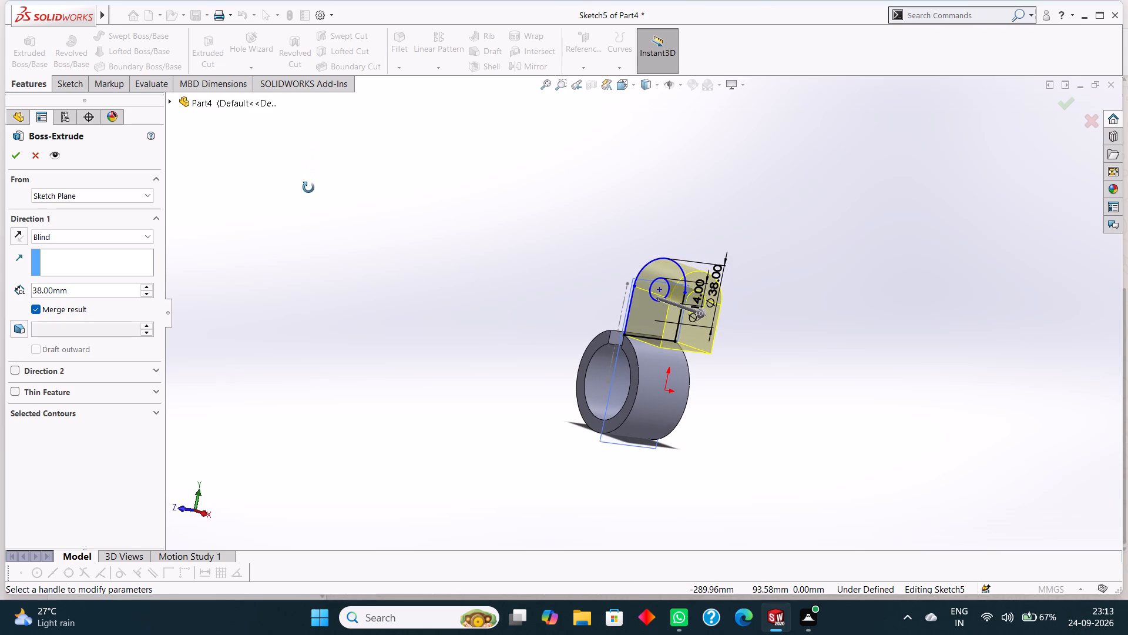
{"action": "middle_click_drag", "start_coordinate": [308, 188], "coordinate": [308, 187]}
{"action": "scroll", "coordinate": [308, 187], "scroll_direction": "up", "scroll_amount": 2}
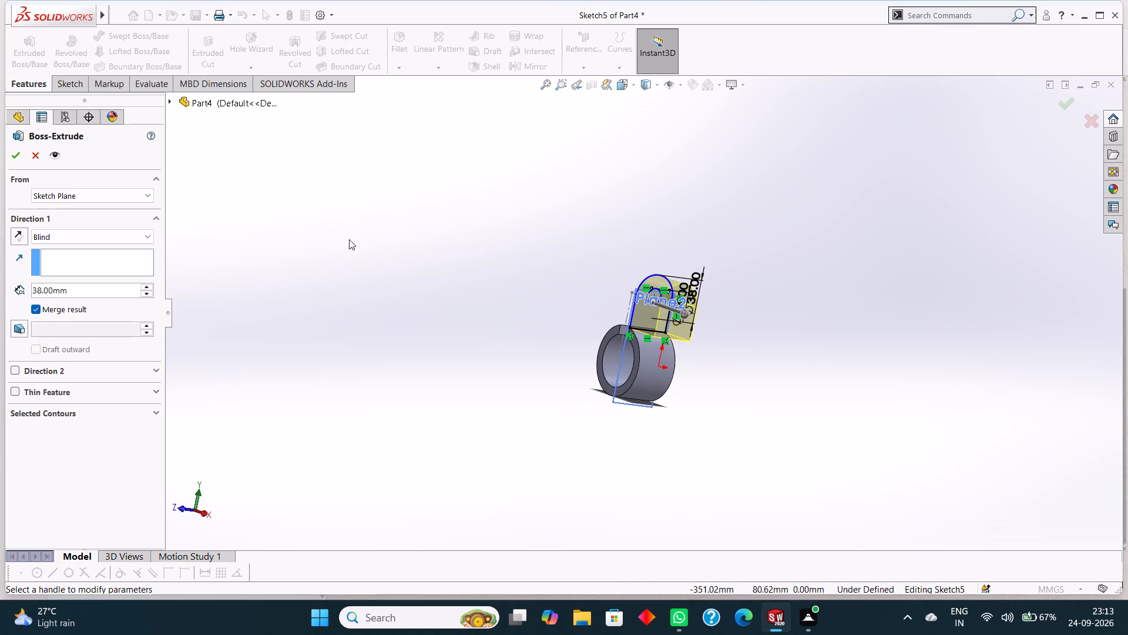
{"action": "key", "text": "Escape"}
Undo the trim of the 38 mm circle's lower half and the horizontal line along the ring's top edge.
{"action": "key", "text": "ctrl+z"}
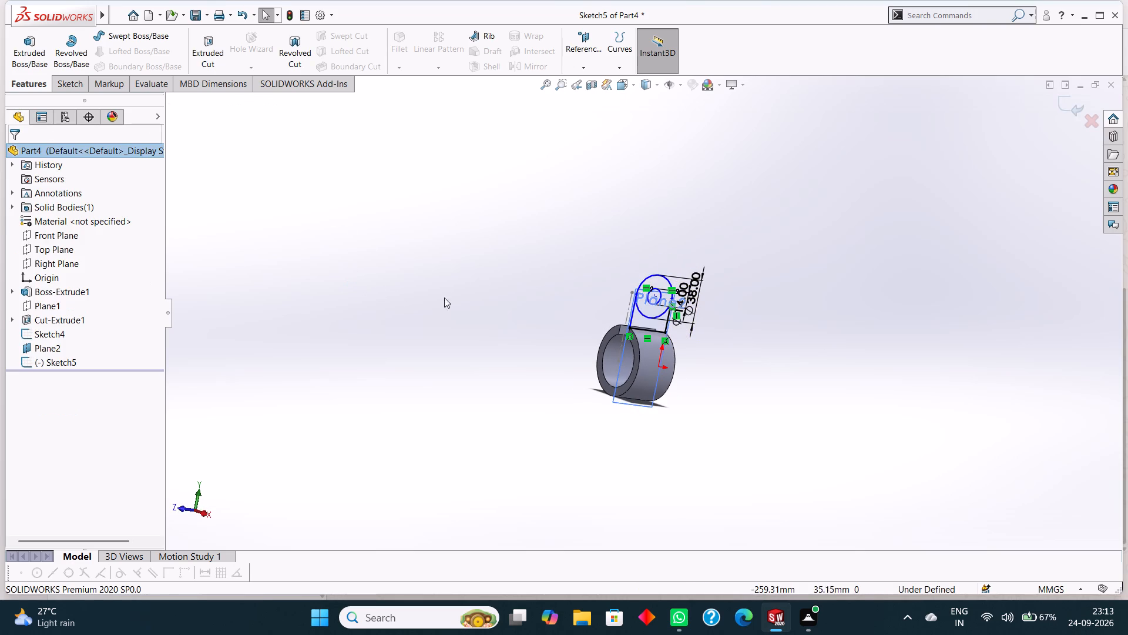
{"action": "middle_click_drag", "start_coordinate": [724, 342], "coordinate": [707, 323]}
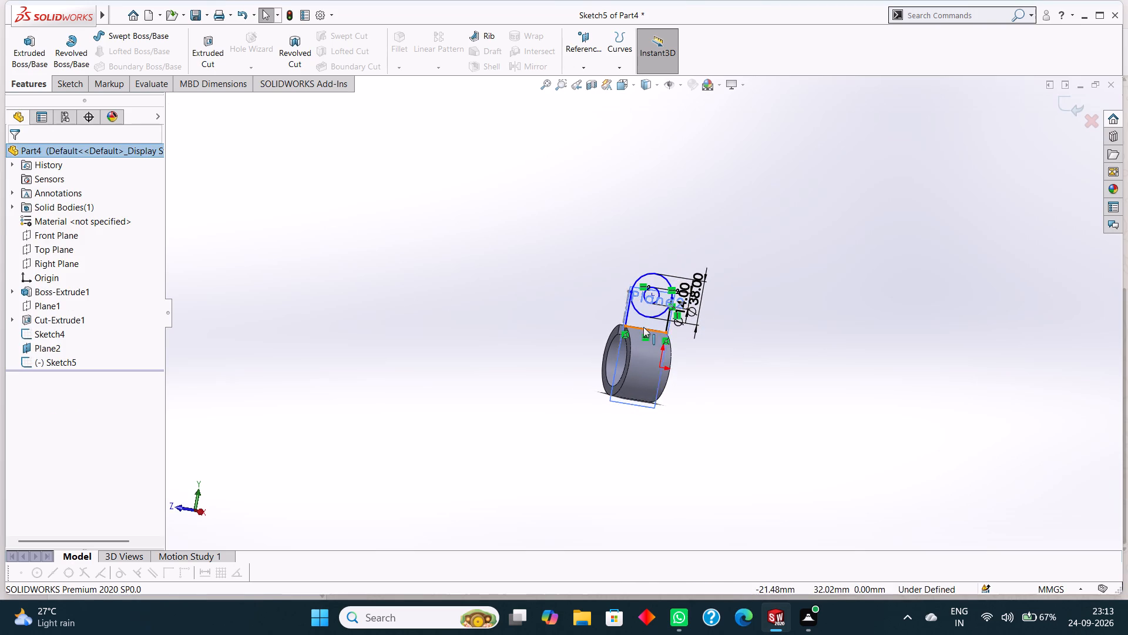
{"action": "scroll", "coordinate": [643, 327], "scroll_direction": "down", "scroll_amount": 10}
{"action": "middle_click_drag", "start_coordinate": [861, 362], "coordinate": [829, 362]}
{"action": "scroll", "coordinate": [829, 362], "scroll_direction": "down", "scroll_amount": 1}
{"action": "key", "text": "Escape"}
{"action": "key", "text": "ctrl+z"}
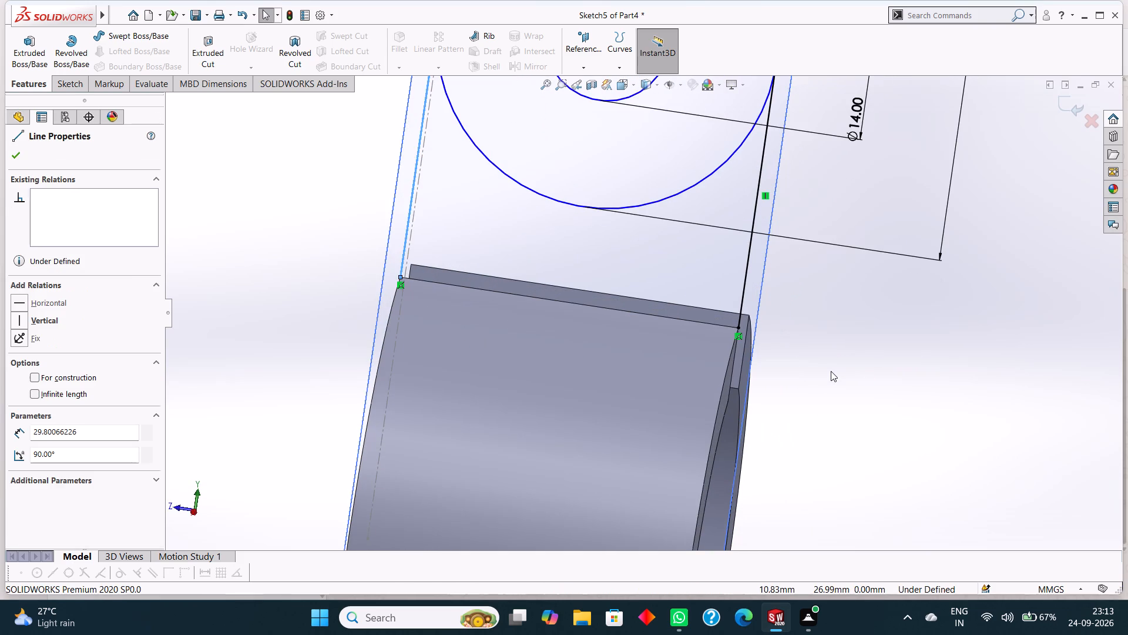
Delete both vertical lines connecting the 38 mm circle to the ring's top corners.
{"action": "middle_click_drag", "start_coordinate": [867, 374], "coordinate": [878, 409]}
{"action": "scroll", "coordinate": [703, 369], "scroll_direction": "up", "scroll_amount": 4}
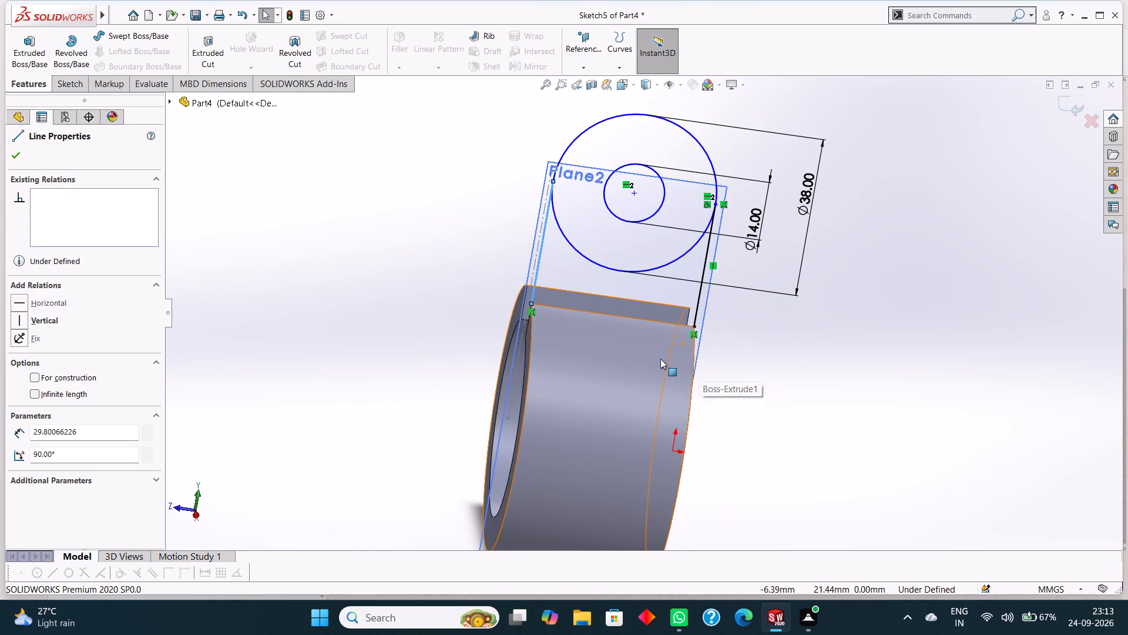
{"action": "right_click", "coordinate": [699, 293]}
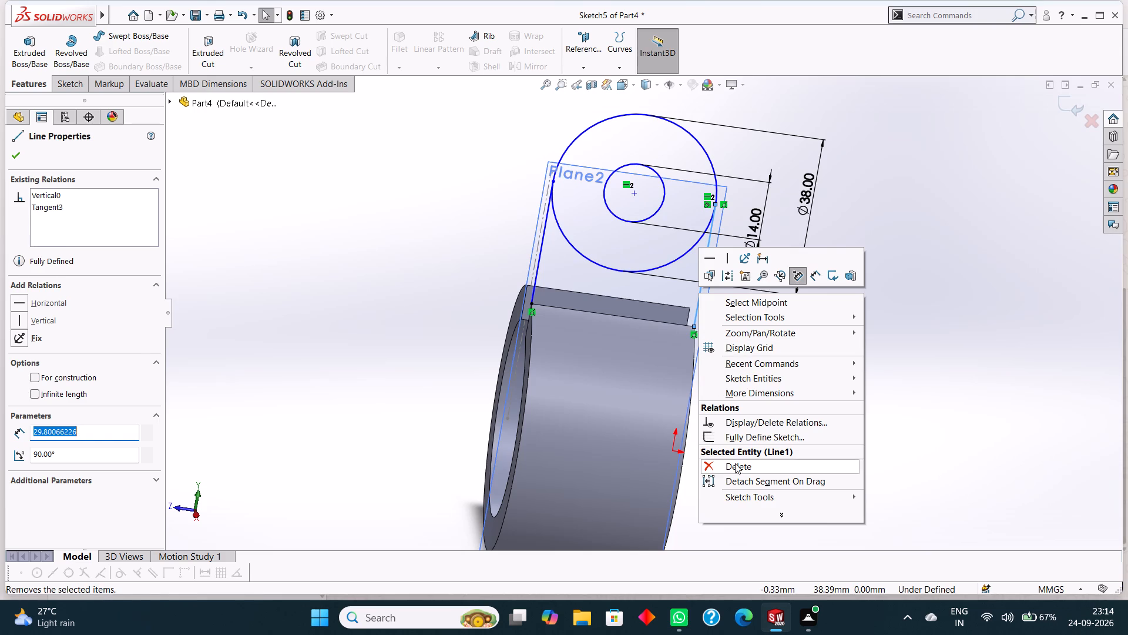
{"action": "left_click", "coordinate": [735, 463]}
{"action": "left_click", "coordinate": [587, 169]}
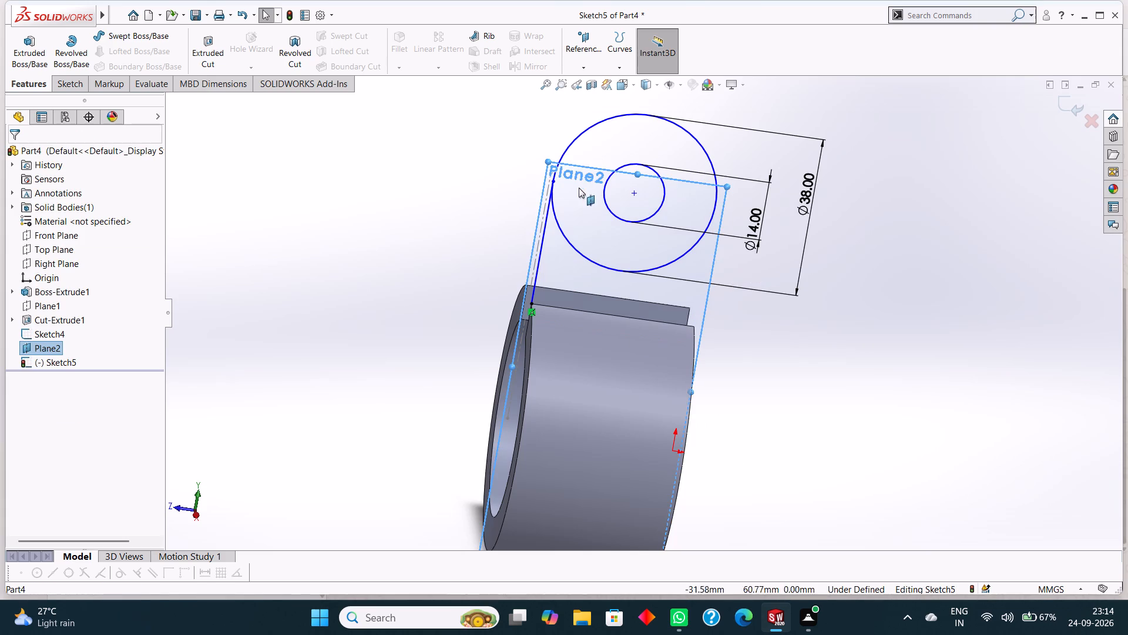
{"action": "key", "text": "ctrl+8"}
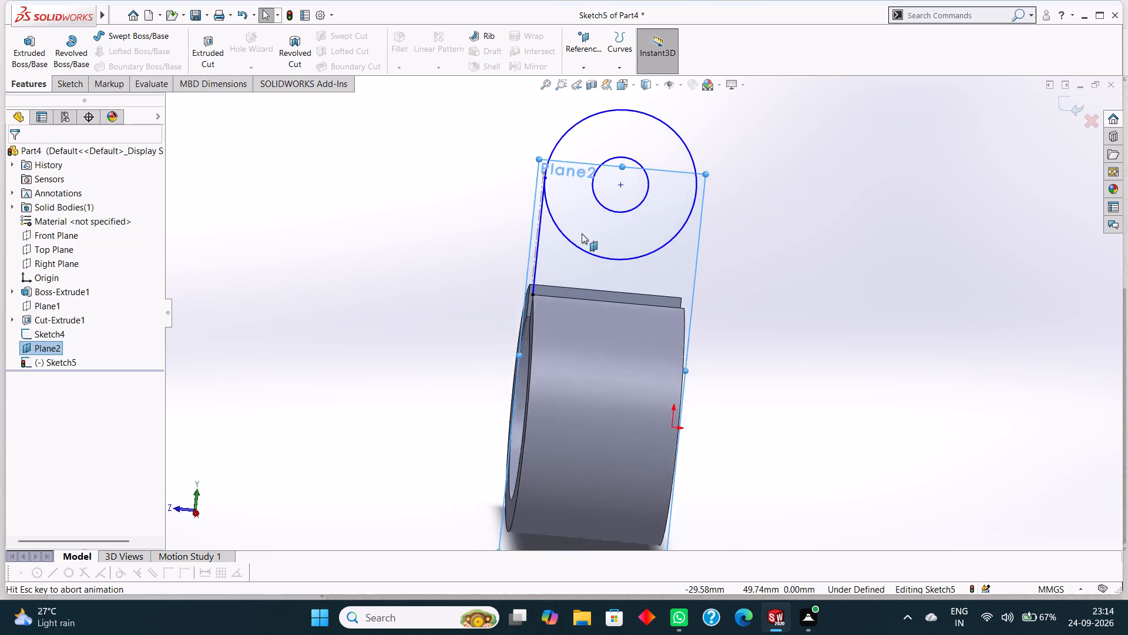
{"action": "scroll", "coordinate": [580, 235], "scroll_direction": "down", "scroll_amount": 5}
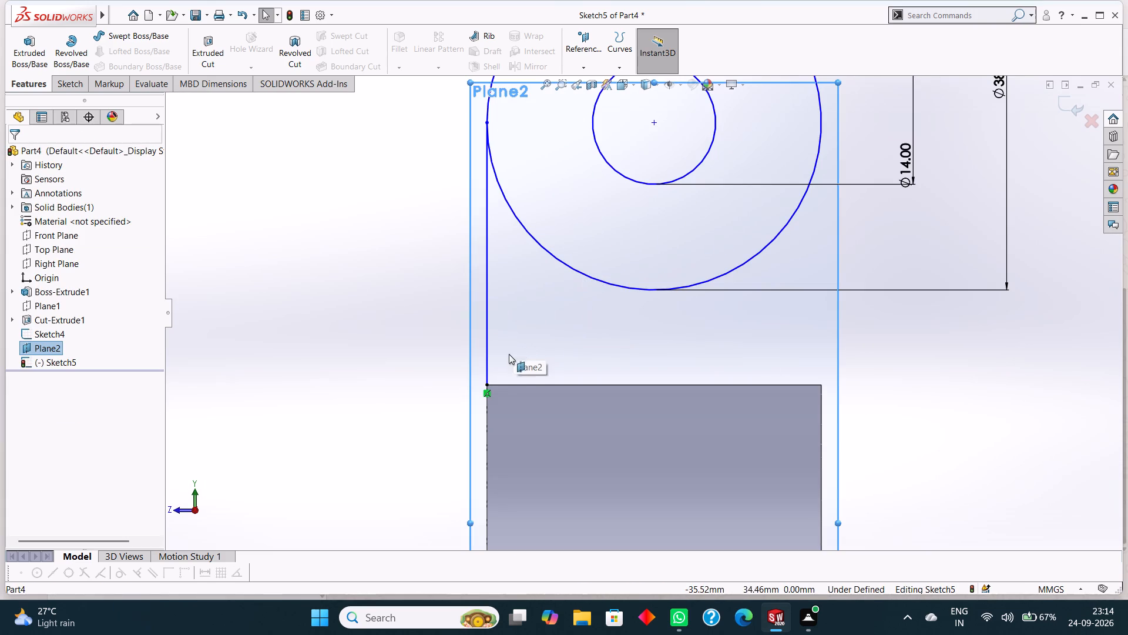
{"action": "right_click", "coordinate": [502, 385]}
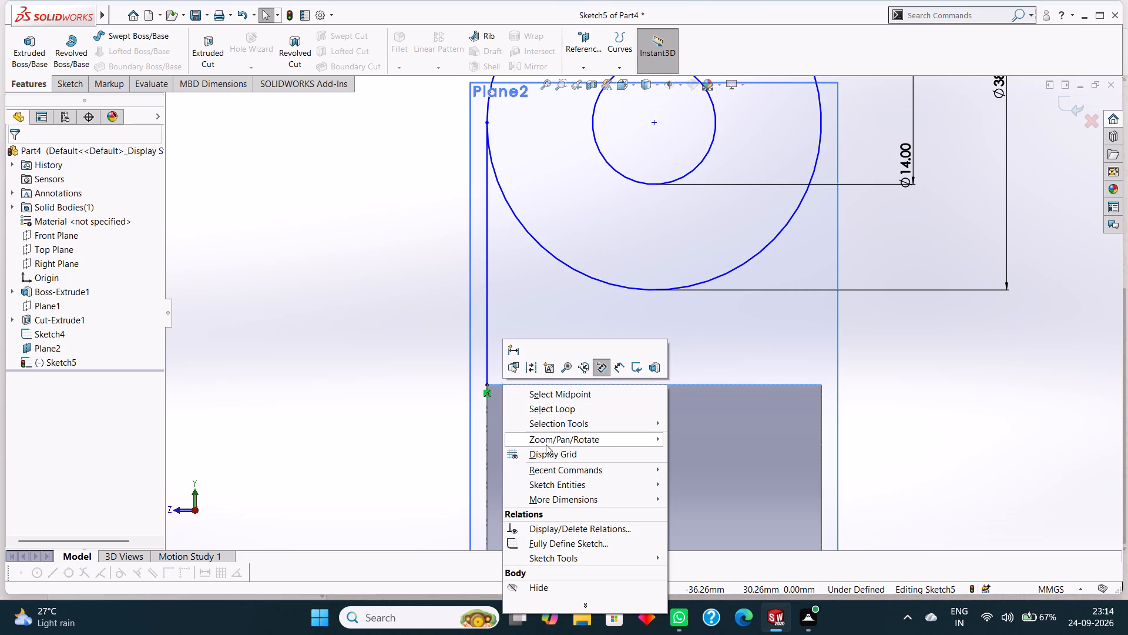
{"action": "left_click", "coordinate": [761, 413]}
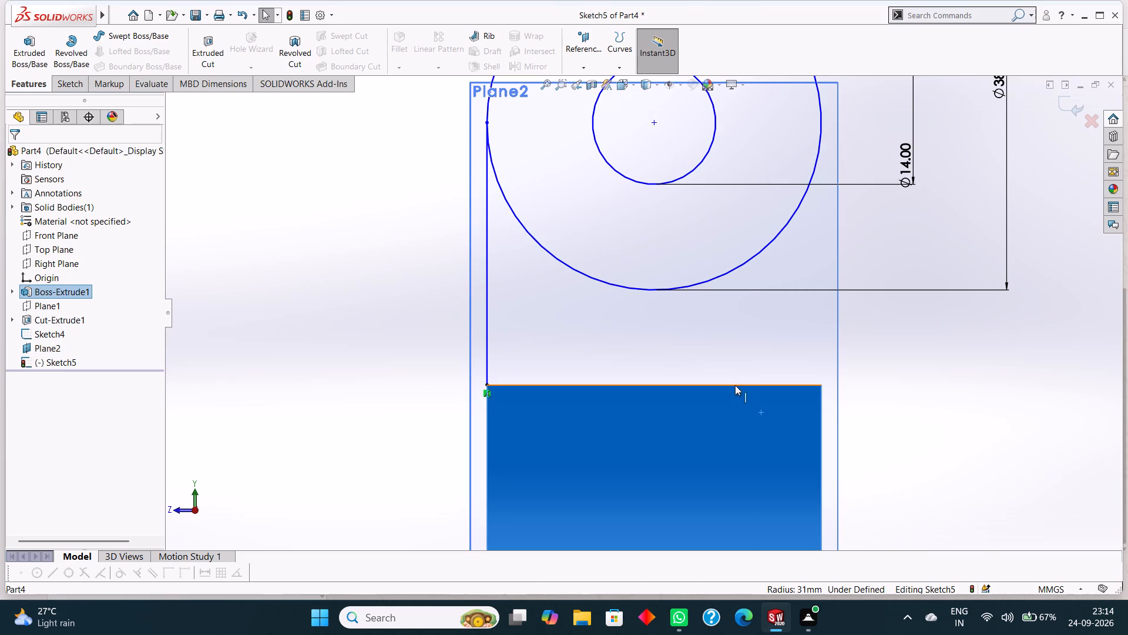
{"action": "key", "text": "Escape"}
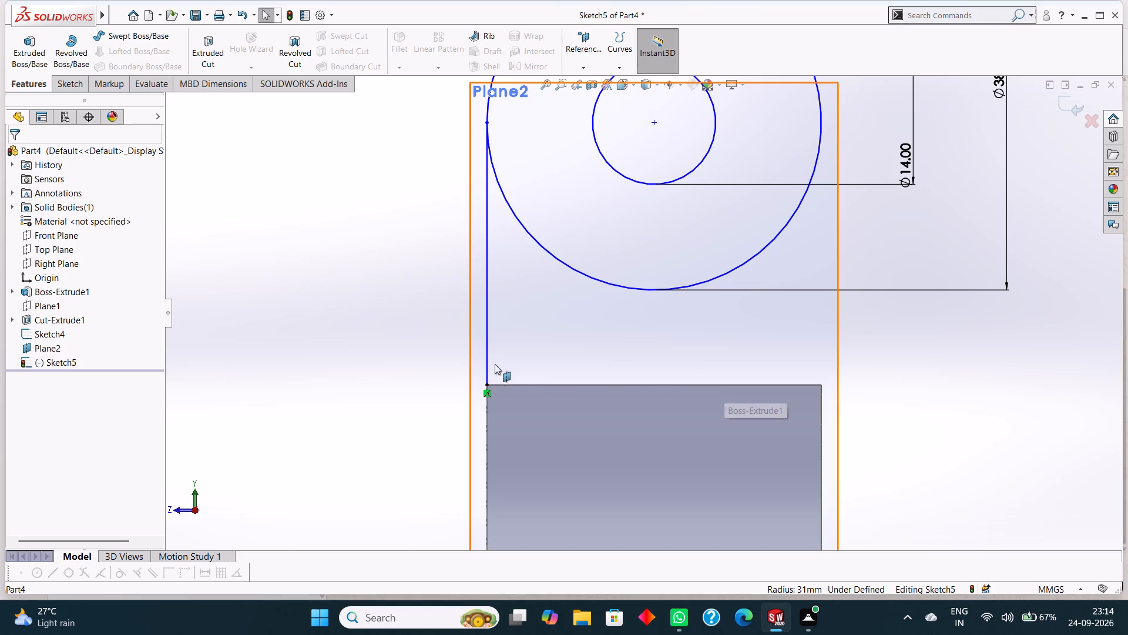
{"action": "right_click", "coordinate": [486, 350]}
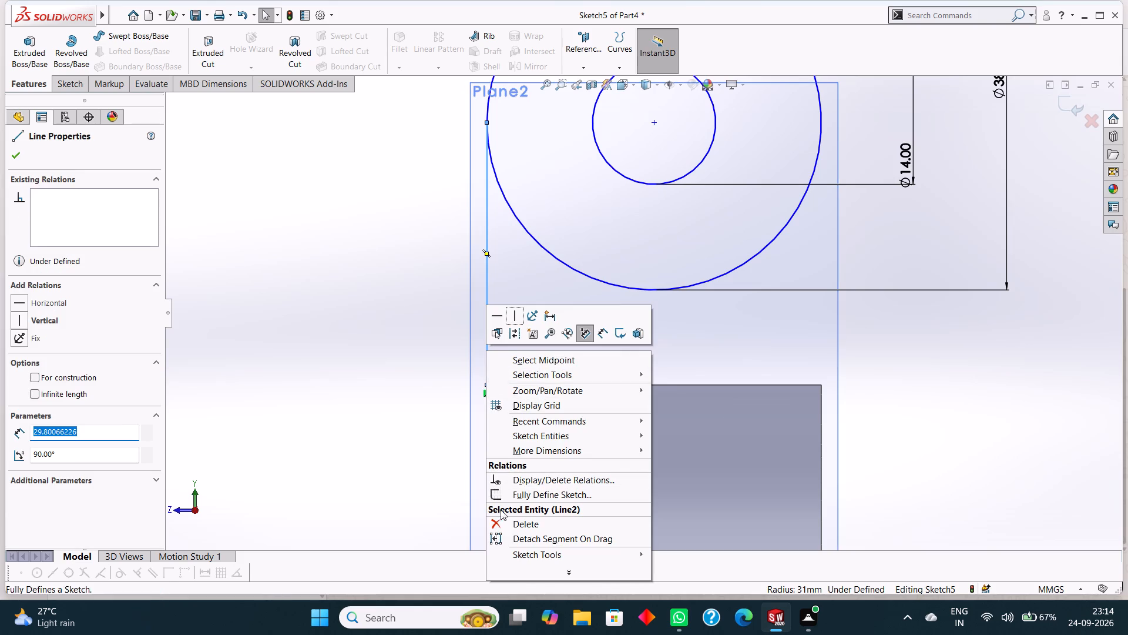
{"action": "left_click", "coordinate": [507, 522]}
Draw a 46 mm vertical line downward from the 38 mm circle's side point on the centerline side.
{"action": "middle_click_drag", "start_coordinate": [916, 409], "coordinate": [938, 452]}
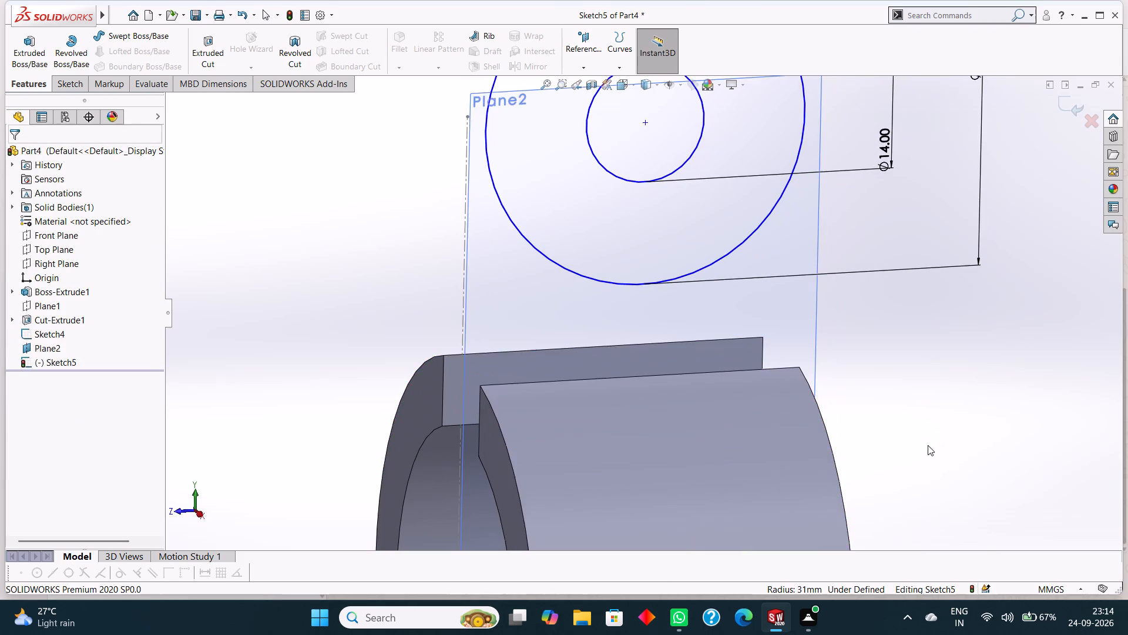
{"action": "scroll", "coordinate": [914, 433], "scroll_direction": "up", "scroll_amount": 3}
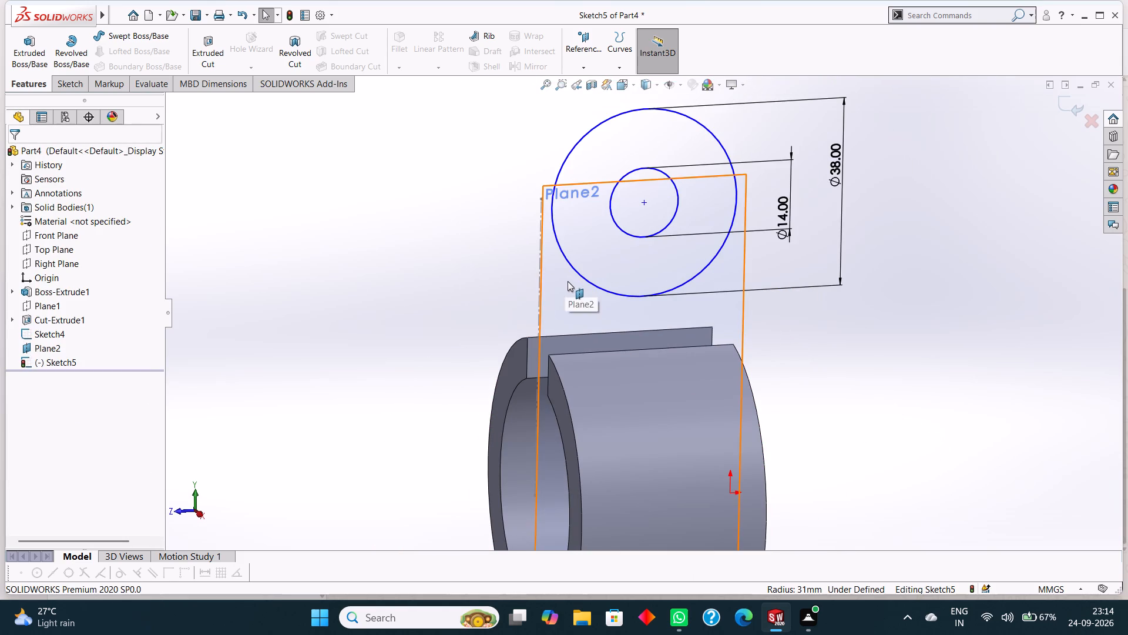
{"action": "left_click", "coordinate": [568, 281]}
{"action": "left_click", "coordinate": [559, 283]}
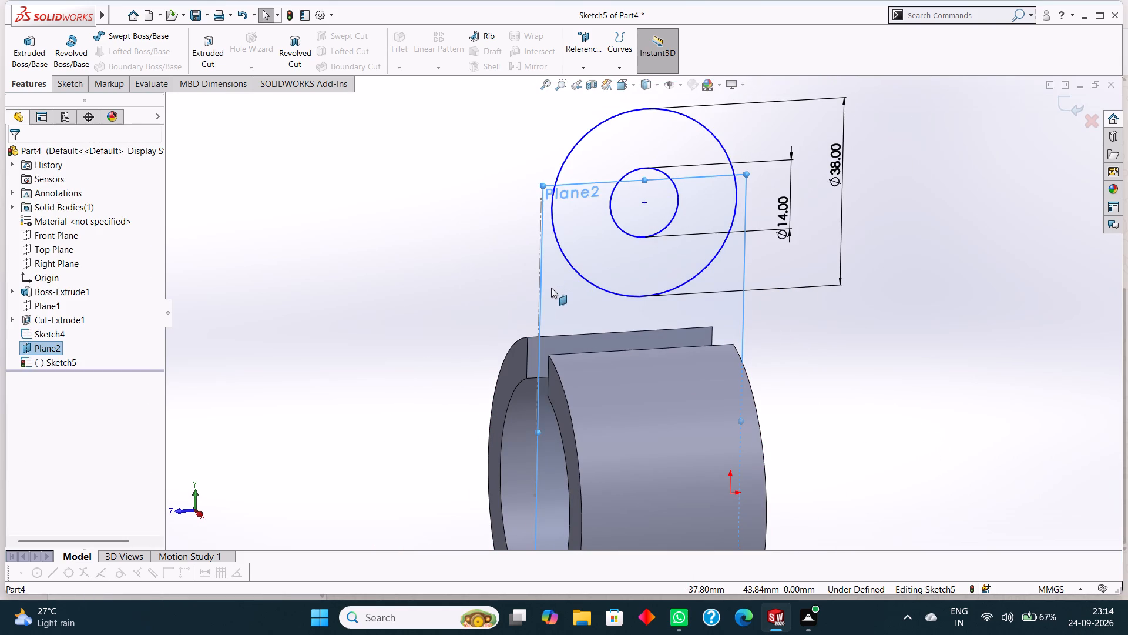
{"action": "key", "text": "ctrl+8"}
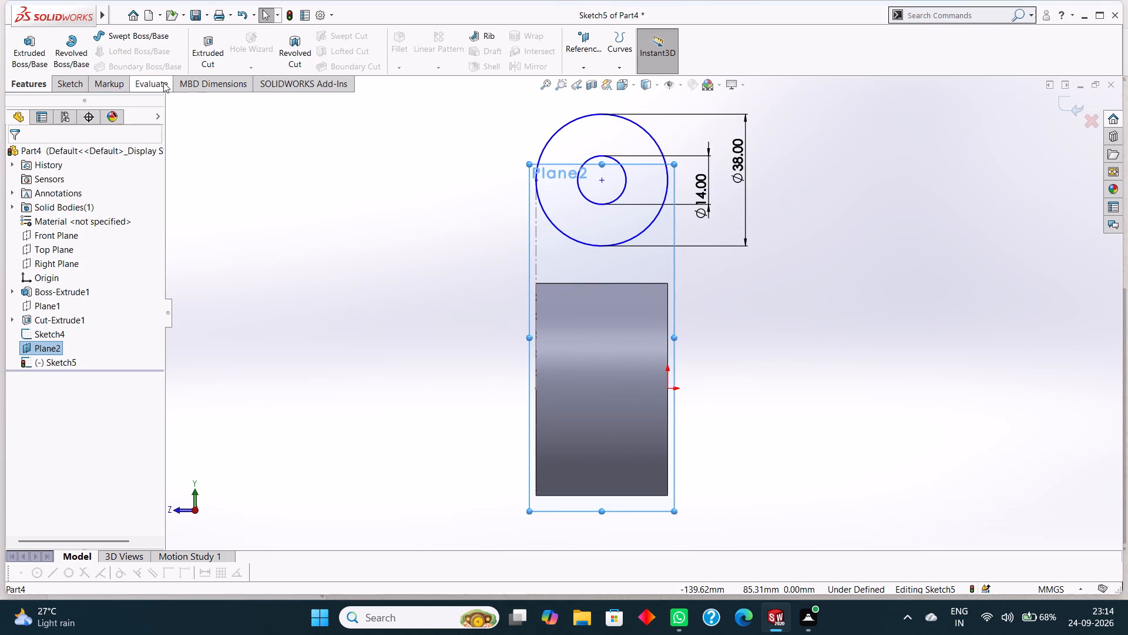
{"action": "left_click", "coordinate": [65, 93]}
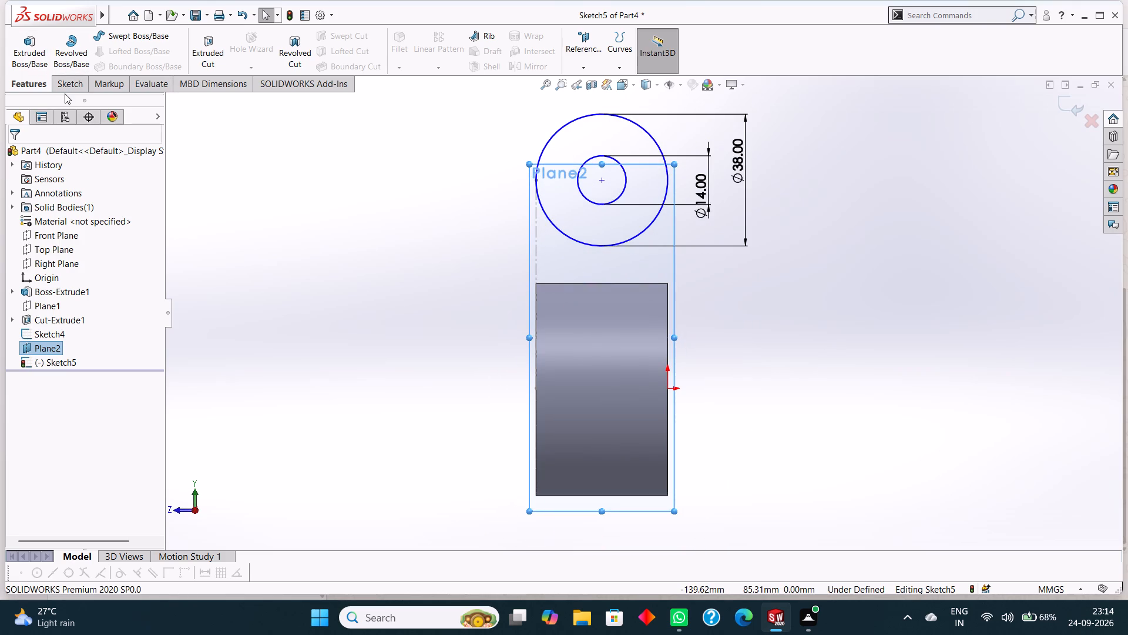
{"action": "left_click", "coordinate": [66, 86]}
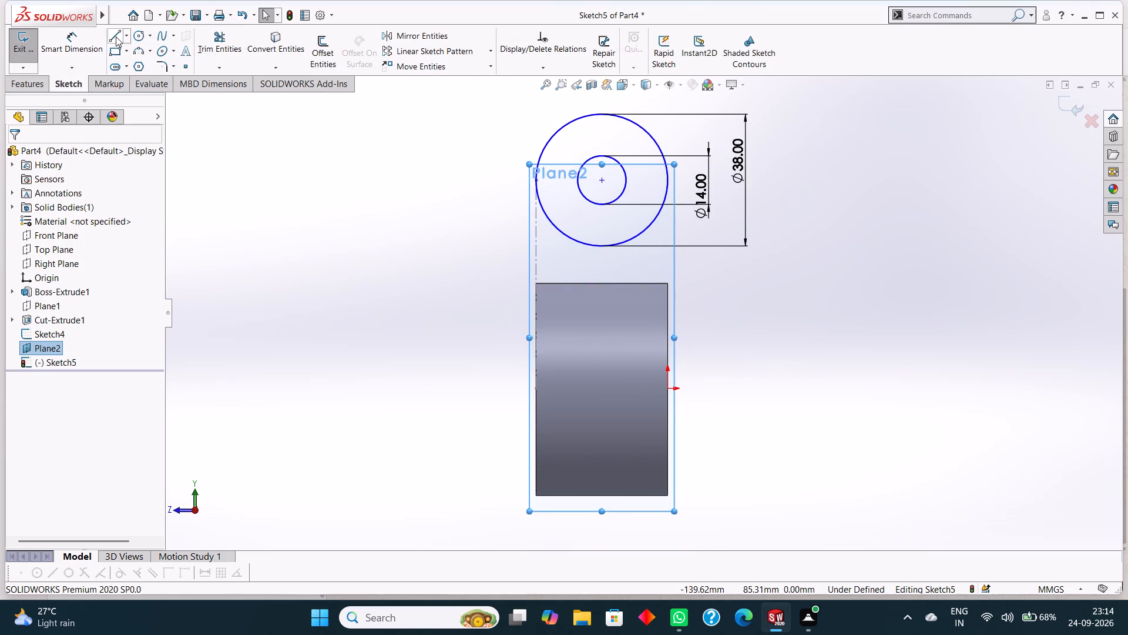
{"action": "left_click", "coordinate": [116, 36]}
{"action": "left_click", "coordinate": [533, 181]}
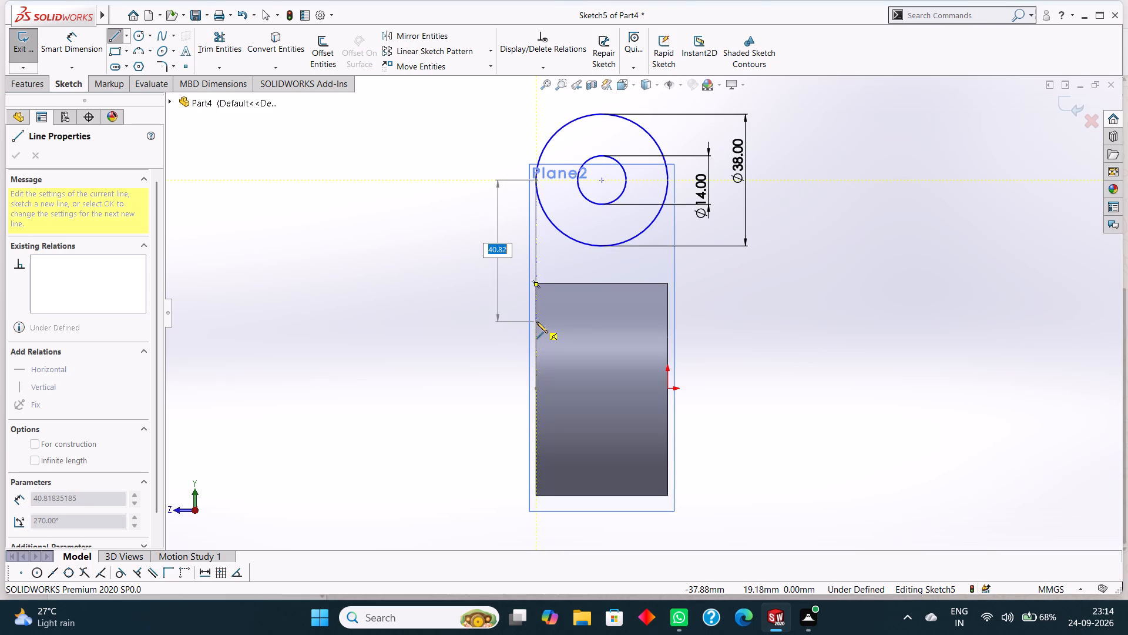
{"action": "type", "text": "46"}
{"action": "key", "text": "Return"}
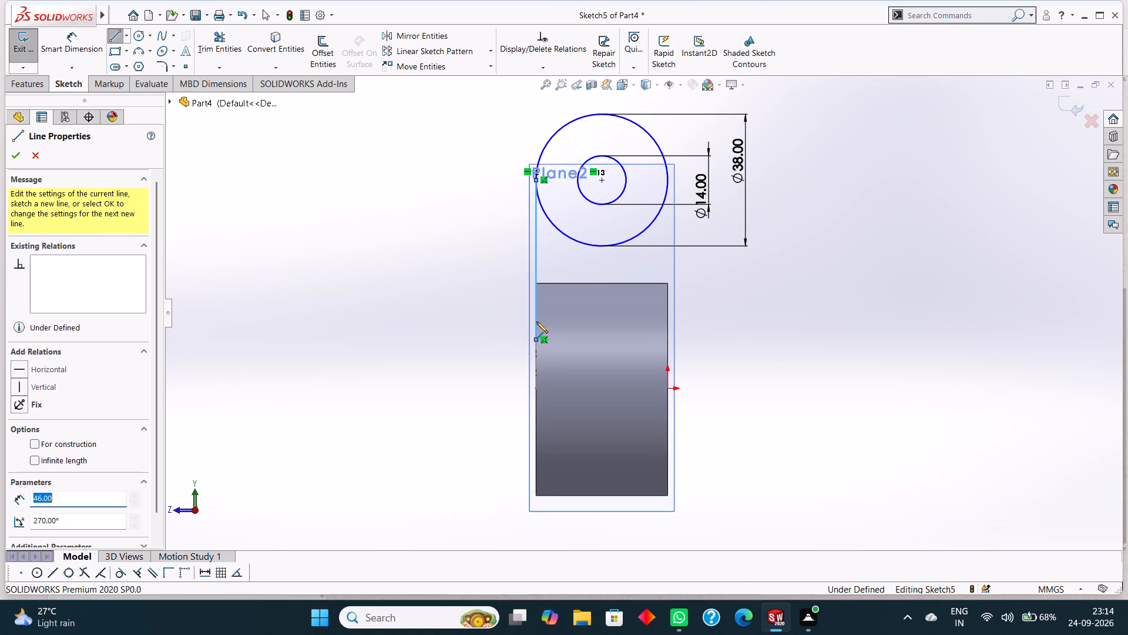
Continue the outline with a horizontal line about 38 mm long across the ring and a 46 mm vertical line up to the circle's opposite side.
{"action": "left_click", "coordinate": [667, 339]}
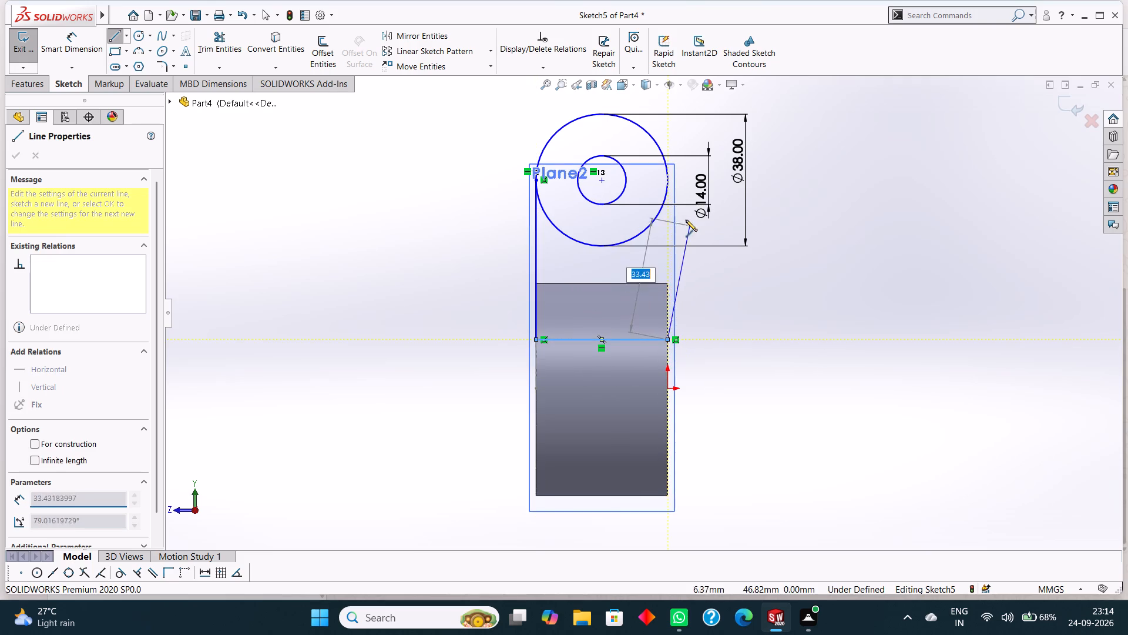
{"action": "left_click", "coordinate": [668, 181]}
{"action": "right_click", "coordinate": [791, 312]}
{"action": "left_click", "coordinate": [814, 319]}
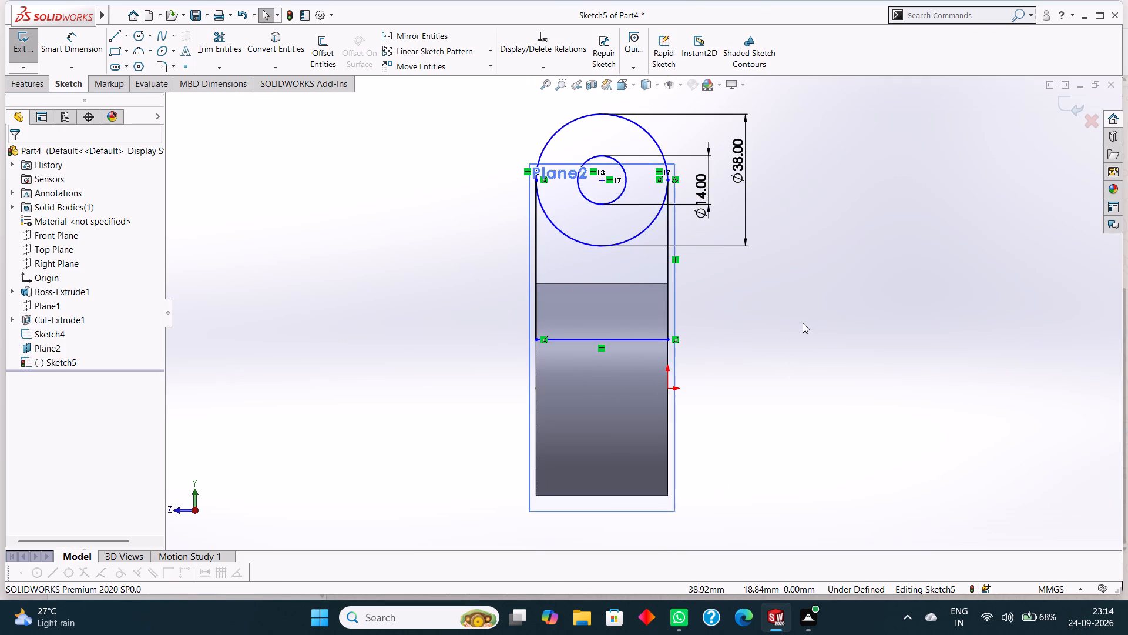
Examine from several 3D angles how the lengthened lug outline sits relative to the ring wall and slot.
{"action": "middle_click_drag", "start_coordinate": [803, 323], "coordinate": [892, 335]}
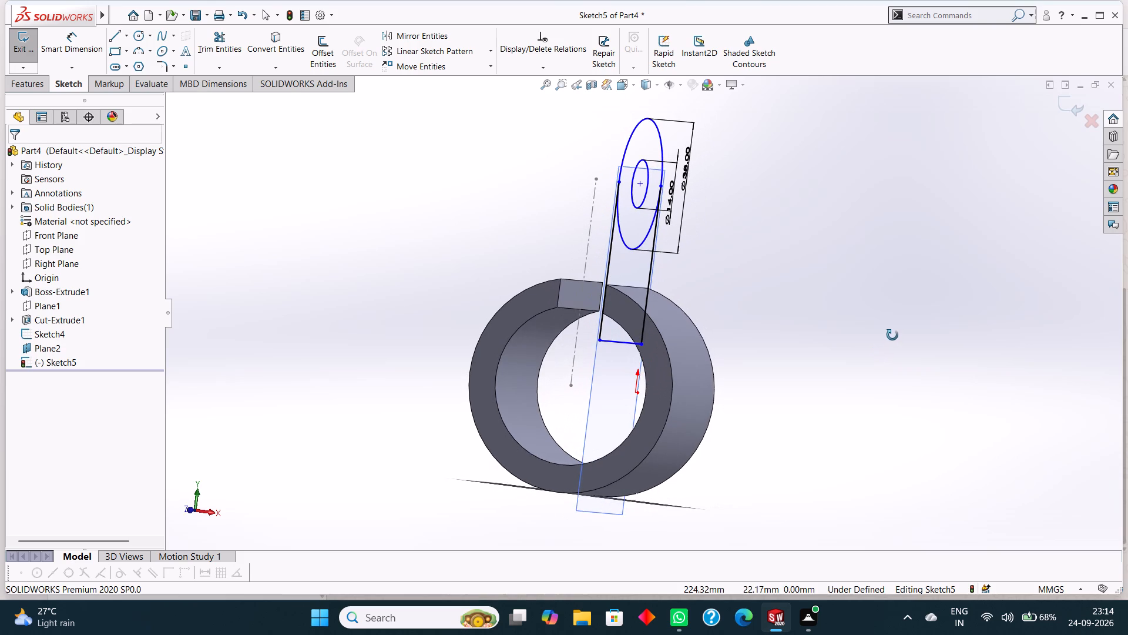
{"action": "middle_click_drag", "start_coordinate": [892, 335], "coordinate": [915, 322]}
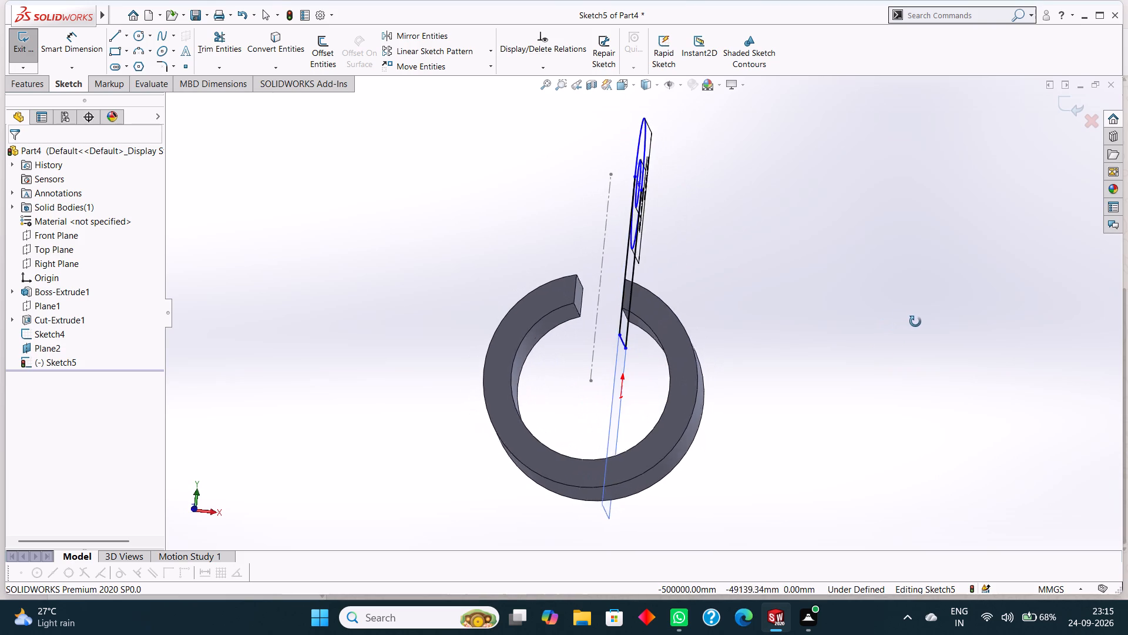
{"action": "middle_click_drag", "start_coordinate": [915, 322], "coordinate": [918, 329]}
{"action": "middle_click", "coordinate": [918, 329]}
{"action": "middle_click_drag", "start_coordinate": [888, 329], "coordinate": [874, 329]}
{"action": "middle_click_drag", "start_coordinate": [879, 327], "coordinate": [876, 327]}
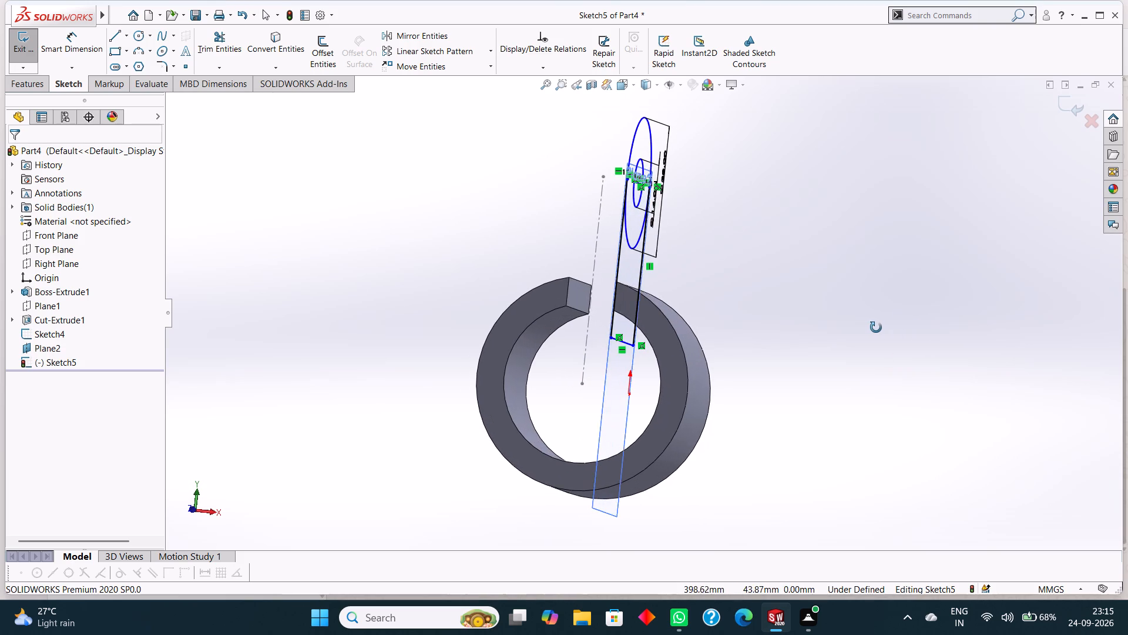
{"action": "middle_click_drag", "start_coordinate": [876, 327], "coordinate": [748, 385]}
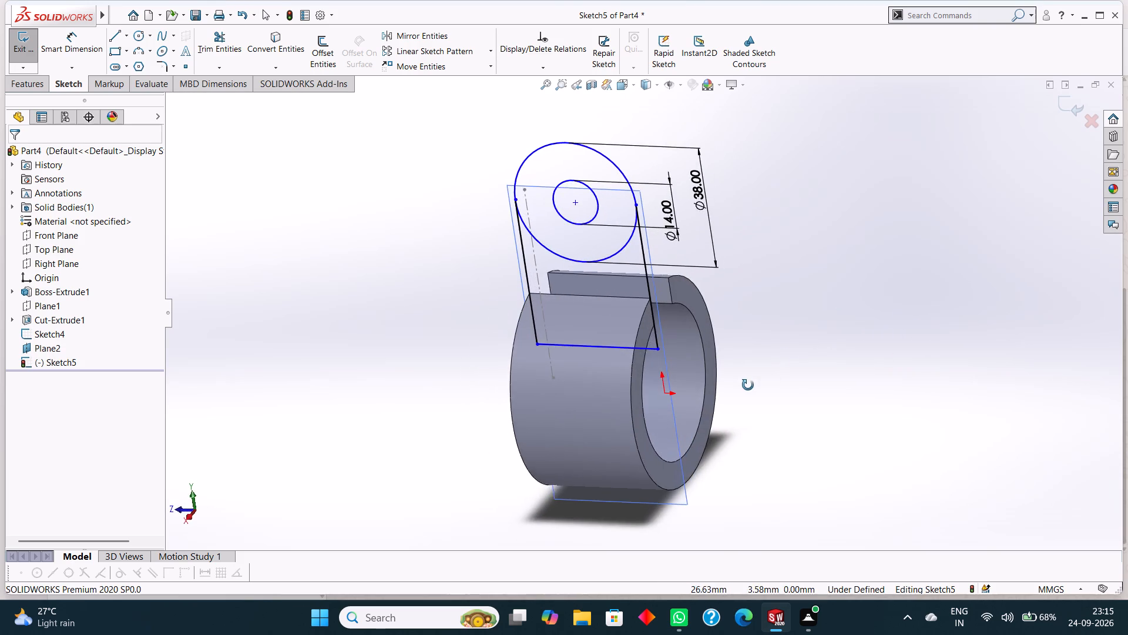
{"action": "middle_click_drag", "start_coordinate": [748, 385], "coordinate": [860, 356]}
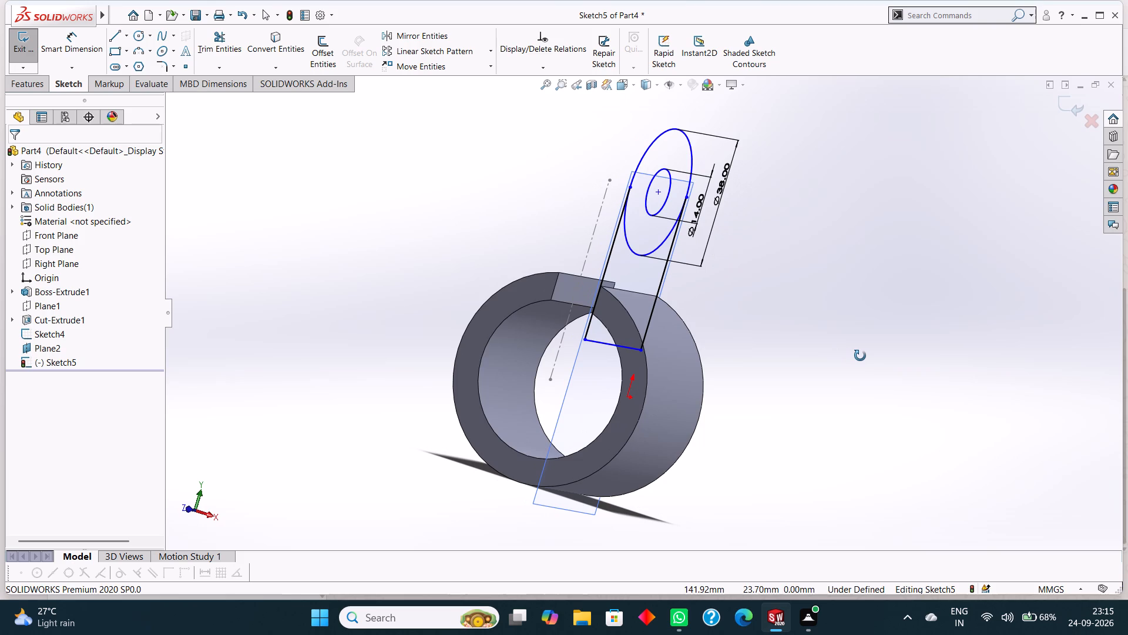
{"action": "middle_click_drag", "start_coordinate": [860, 356], "coordinate": [860, 376]}
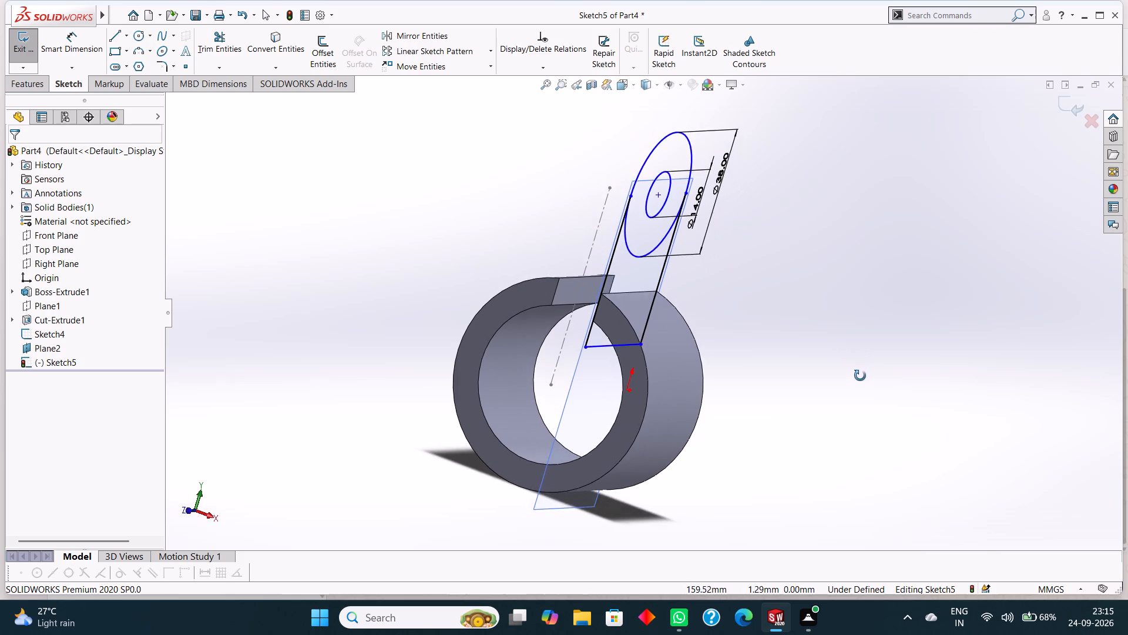
Undo the three connecting lines of the lengthened lug outline, leaving only the 38 mm and 14 mm circles.
{"action": "middle_click_drag", "start_coordinate": [860, 376], "coordinate": [856, 376]}
{"action": "middle_click_drag", "start_coordinate": [852, 375], "coordinate": [733, 308]}
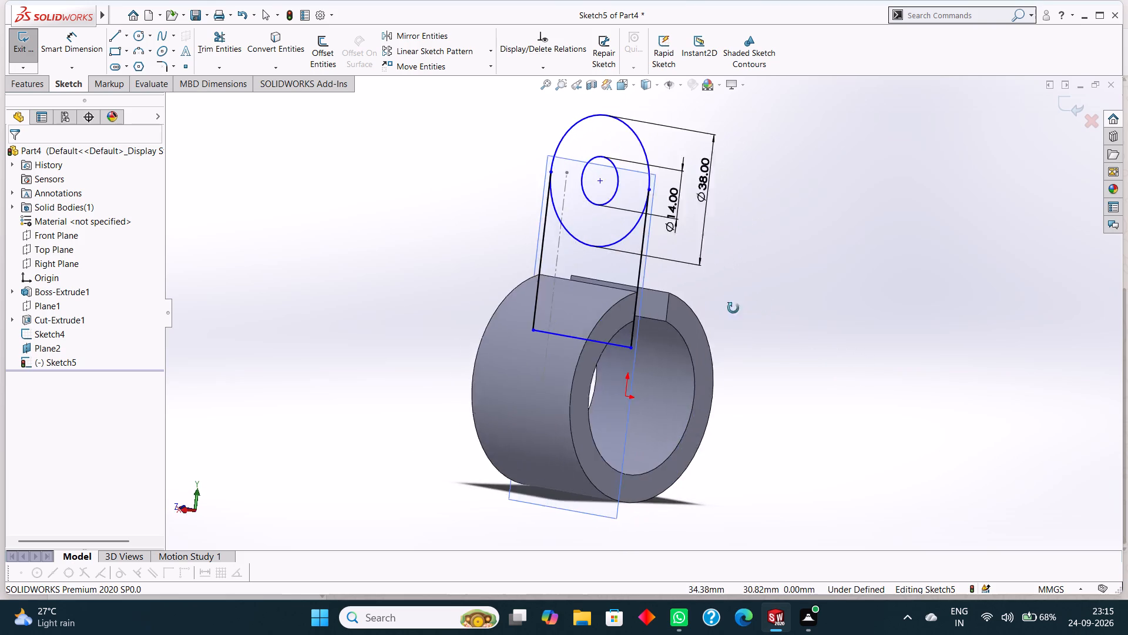
{"action": "middle_click_drag", "start_coordinate": [733, 308], "coordinate": [852, 327]}
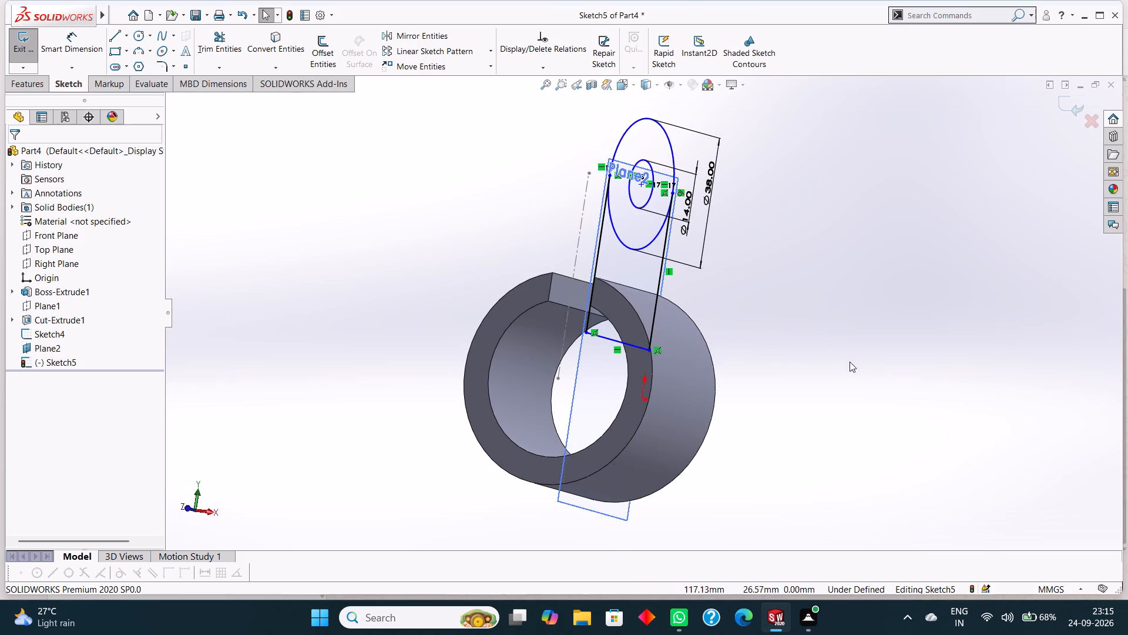
{"action": "key", "text": "ctrl+z"}
{"action": "key", "text": "ctrl+z"}
{"action": "key", "text": "ctrl+z"}
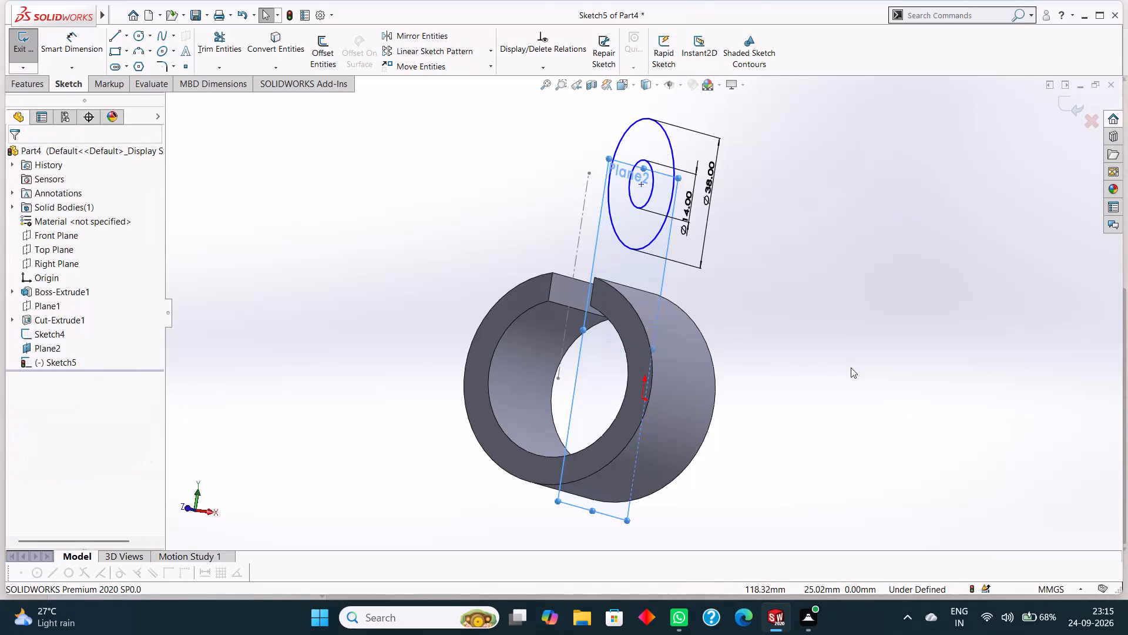
Redraw the lug's open outline from the 38 mm circle's sides, with about 38 mm vertical lines joined by a horizontal line across the ring.
{"action": "left_click", "coordinate": [579, 386]}
{"action": "key", "text": "ctrl+8"}
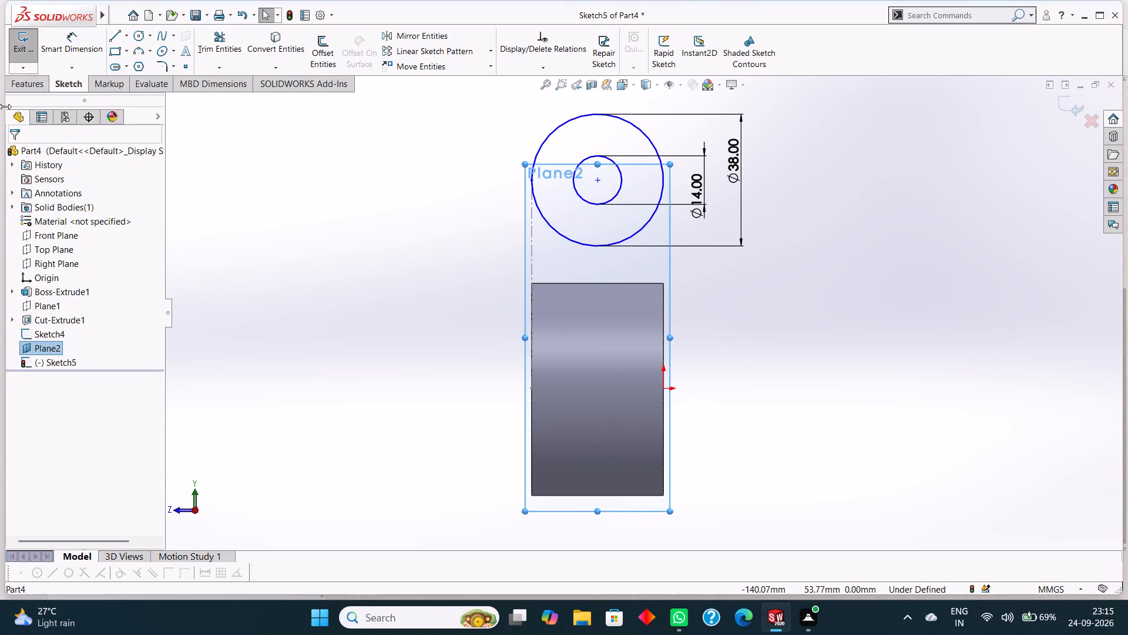
{"action": "left_click", "coordinate": [115, 41]}
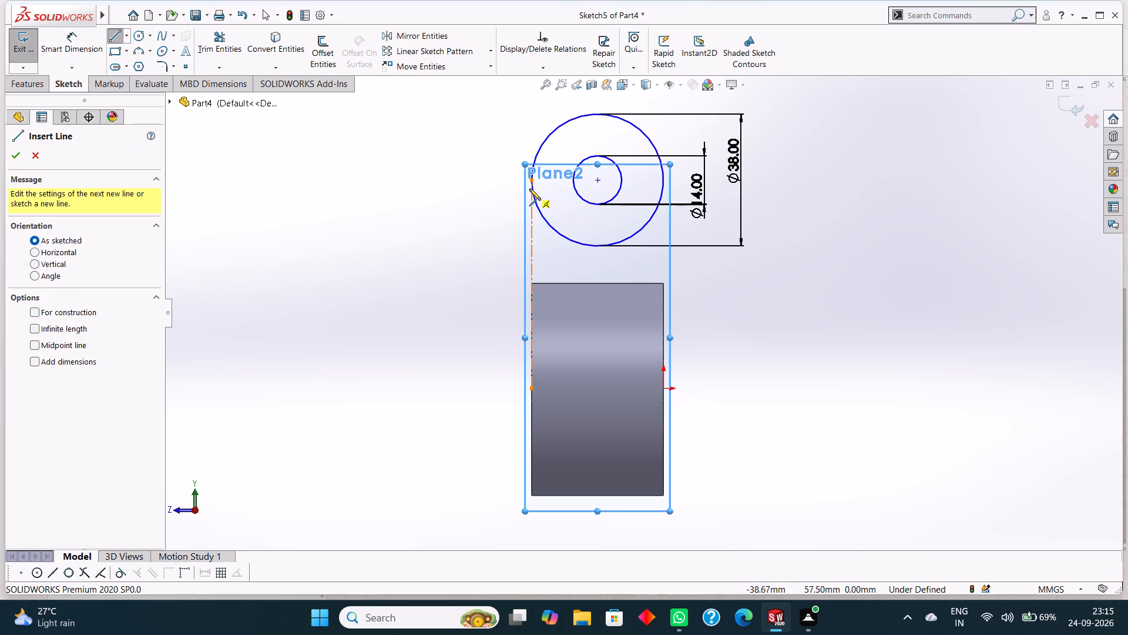
{"action": "left_click", "coordinate": [531, 181]}
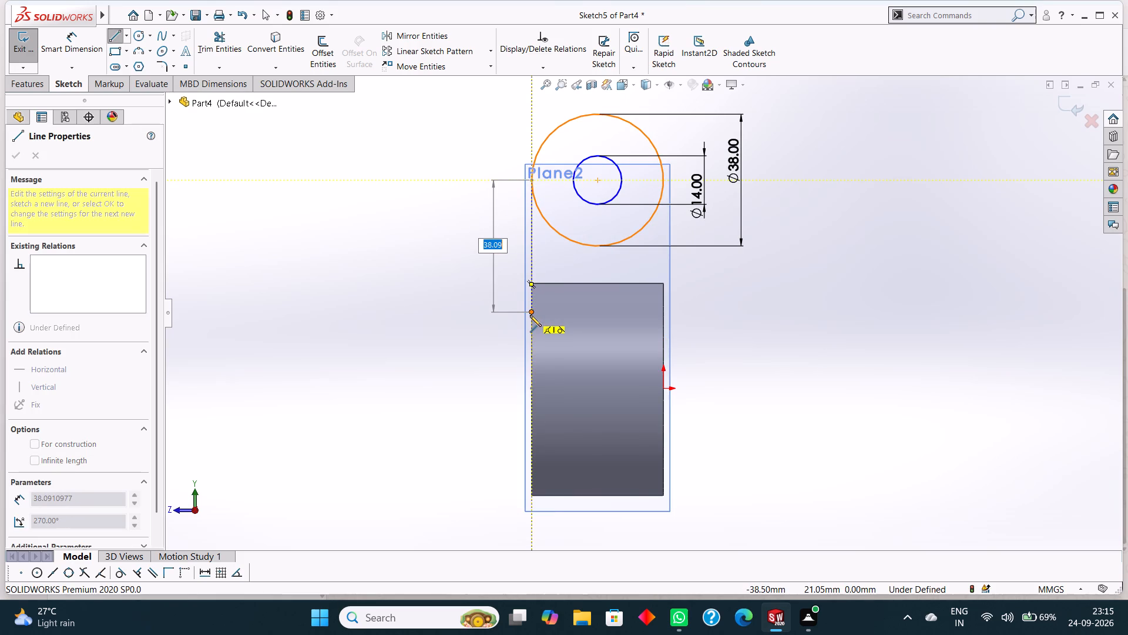
{"action": "left_click", "coordinate": [530, 313]}
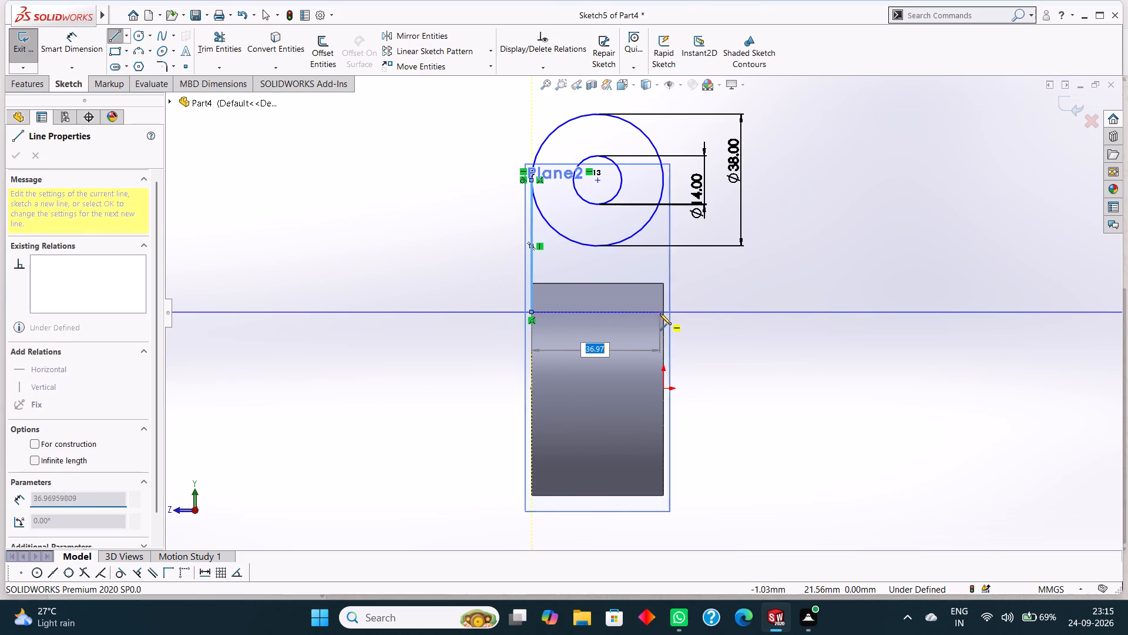
{"action": "left_click", "coordinate": [662, 313]}
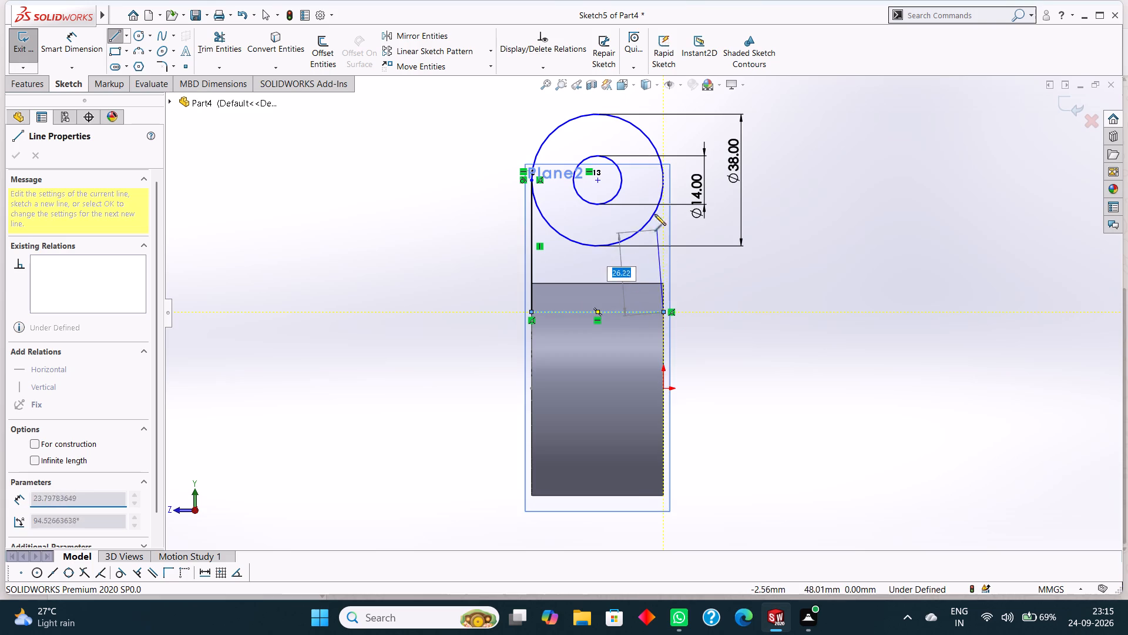
{"action": "left_click", "coordinate": [664, 180]}
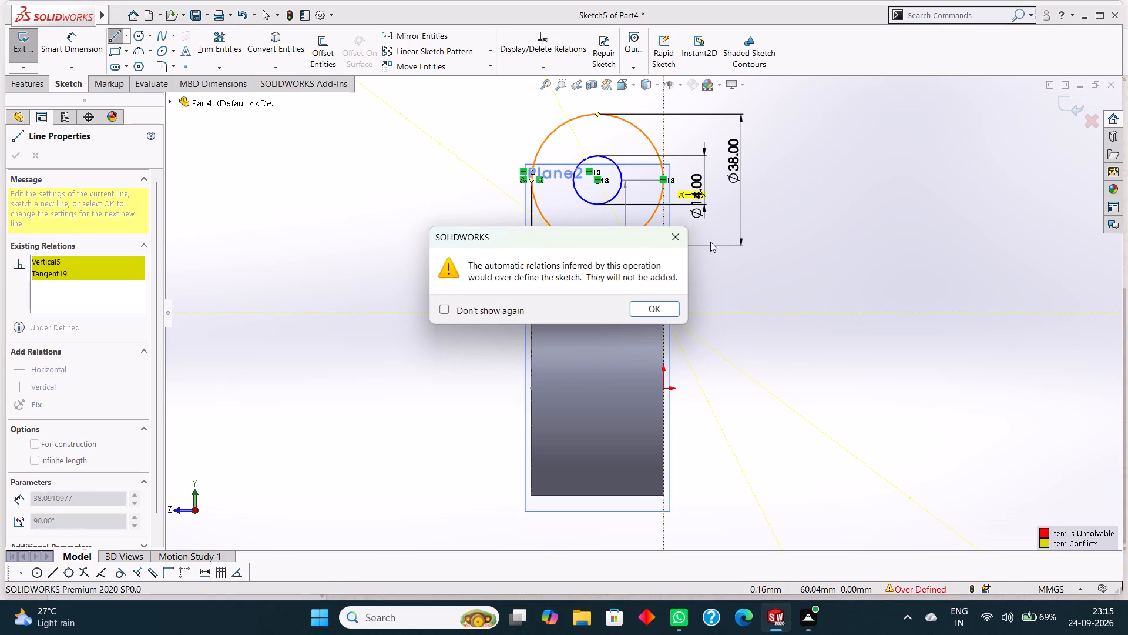
{"action": "left_click", "coordinate": [650, 308]}
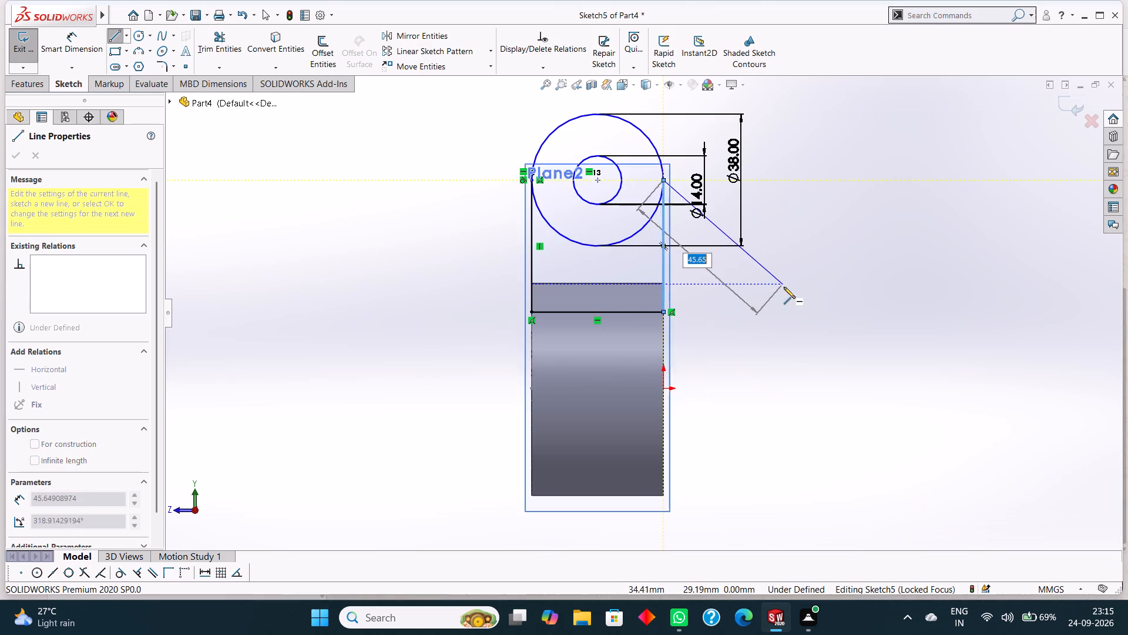
{"action": "right_click", "coordinate": [785, 287]}
{"action": "left_click", "coordinate": [808, 295]}
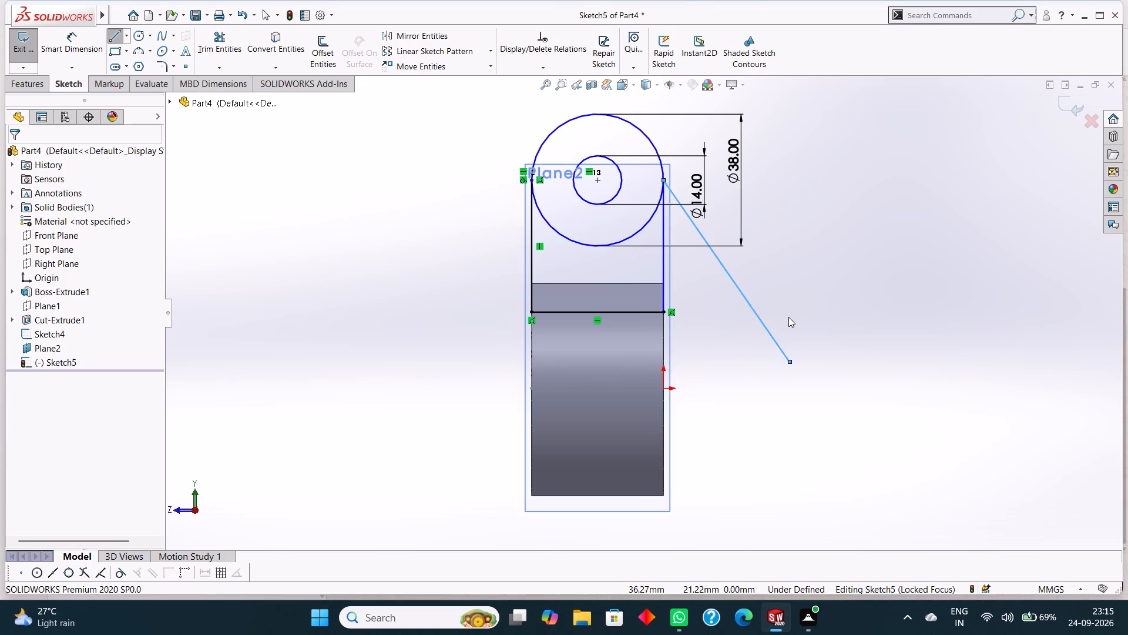
{"action": "key", "text": "ctrl+z"}
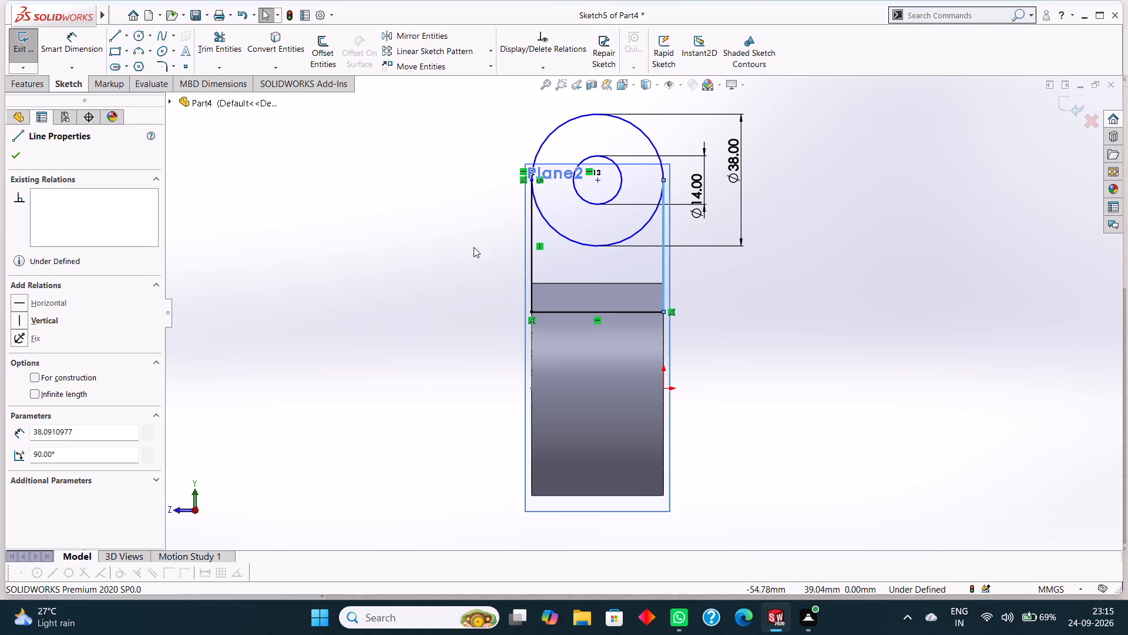
{"action": "left_click", "coordinate": [17, 152]}
Trim away the lower half of the 38 mm circle inside the lug outline.
{"action": "left_click", "coordinate": [219, 41]}
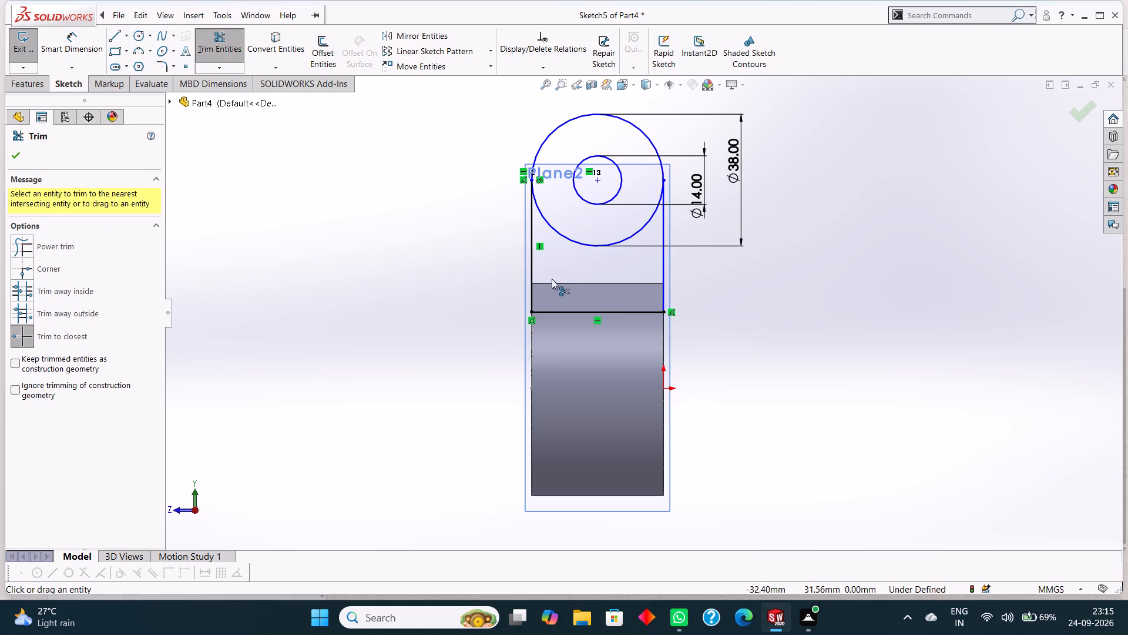
{"action": "left_click", "coordinate": [582, 244]}
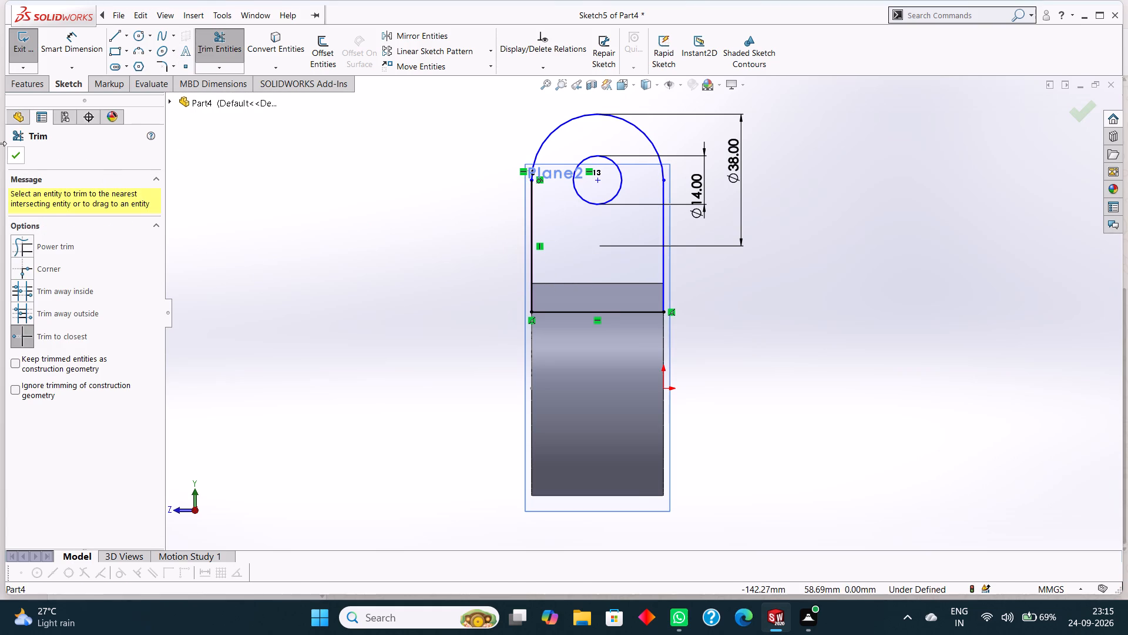
{"action": "left_click", "coordinate": [12, 155]}
Extrude the lug profile with its 14 mm hole to a blind depth of 8 mm, merged with the ring.
{"action": "left_click", "coordinate": [35, 86]}
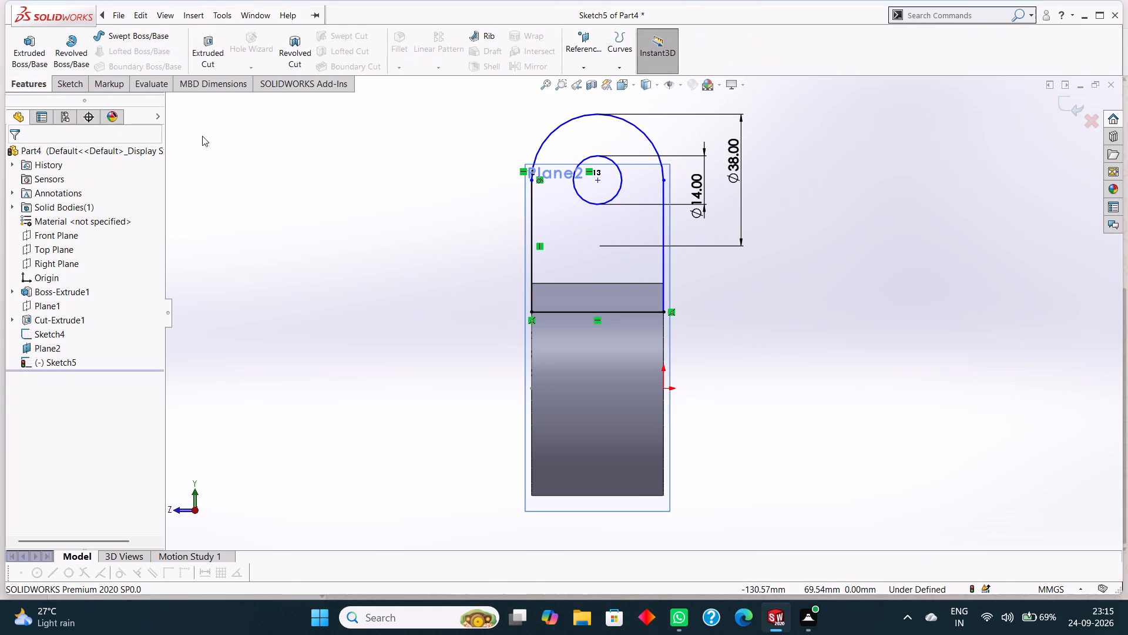
{"action": "left_click", "coordinate": [39, 48]}
{"action": "middle_click_drag", "start_coordinate": [278, 199], "coordinate": [338, 236]}
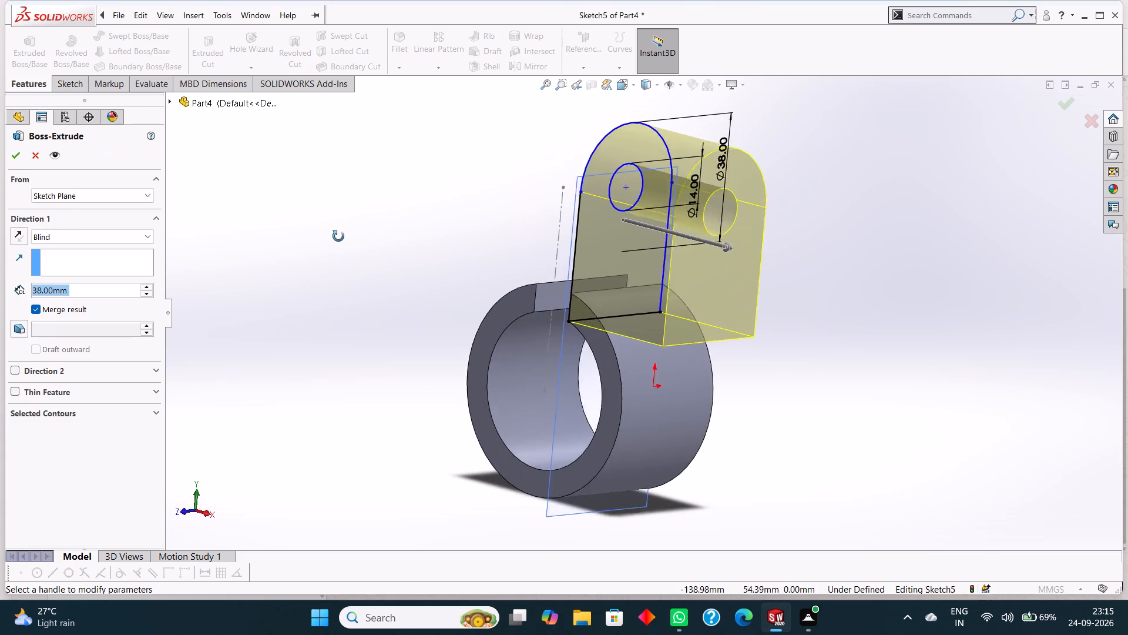
{"action": "middle_click_drag", "start_coordinate": [338, 236], "coordinate": [337, 154]}
{"action": "scroll", "coordinate": [368, 206], "scroll_direction": "down", "scroll_amount": 1}
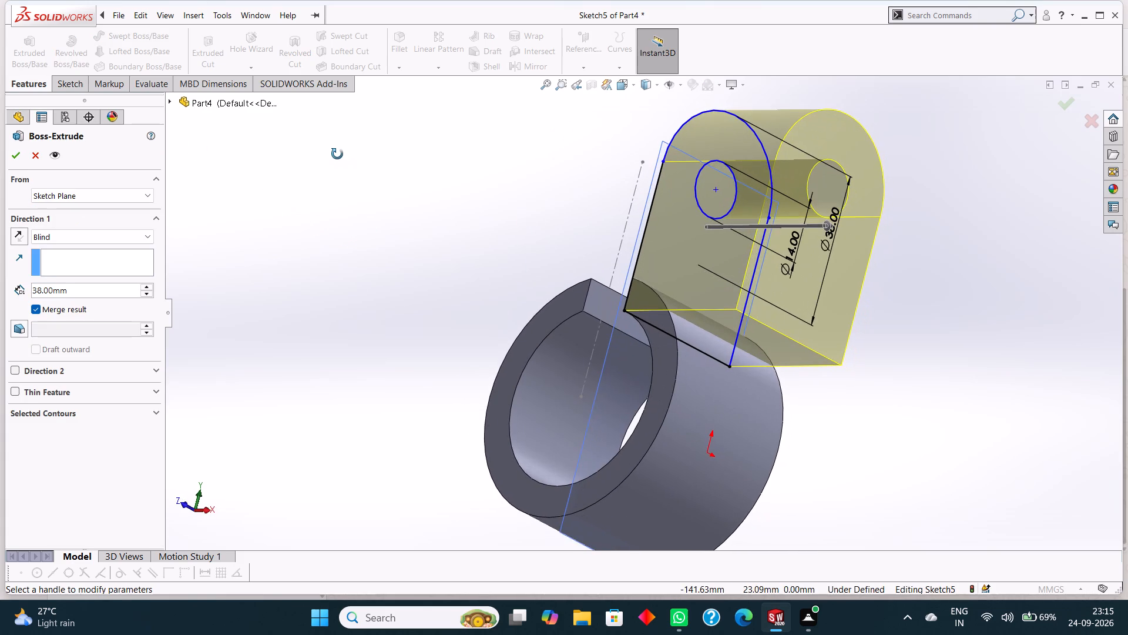
{"action": "middle_click_drag", "start_coordinate": [337, 154], "coordinate": [333, 161]}
{"action": "left_click", "coordinate": [79, 288]}
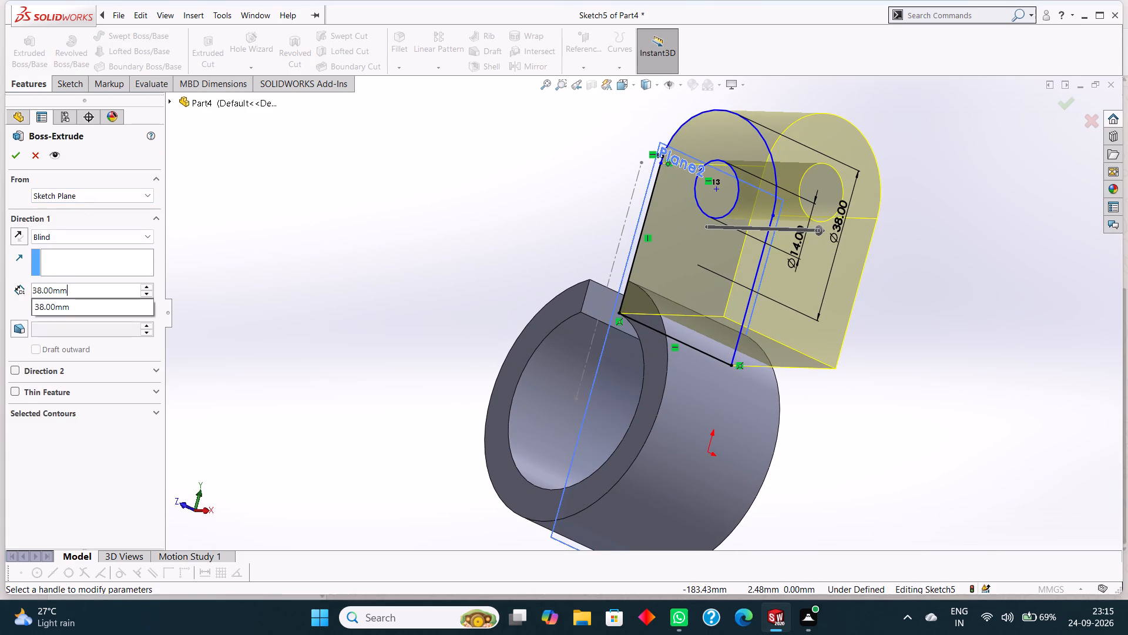
{"action": "left_click_drag", "start_coordinate": [81, 288], "coordinate": [23, 288]}
{"action": "key", "text": "8"}
{"action": "key", "text": "Return"}
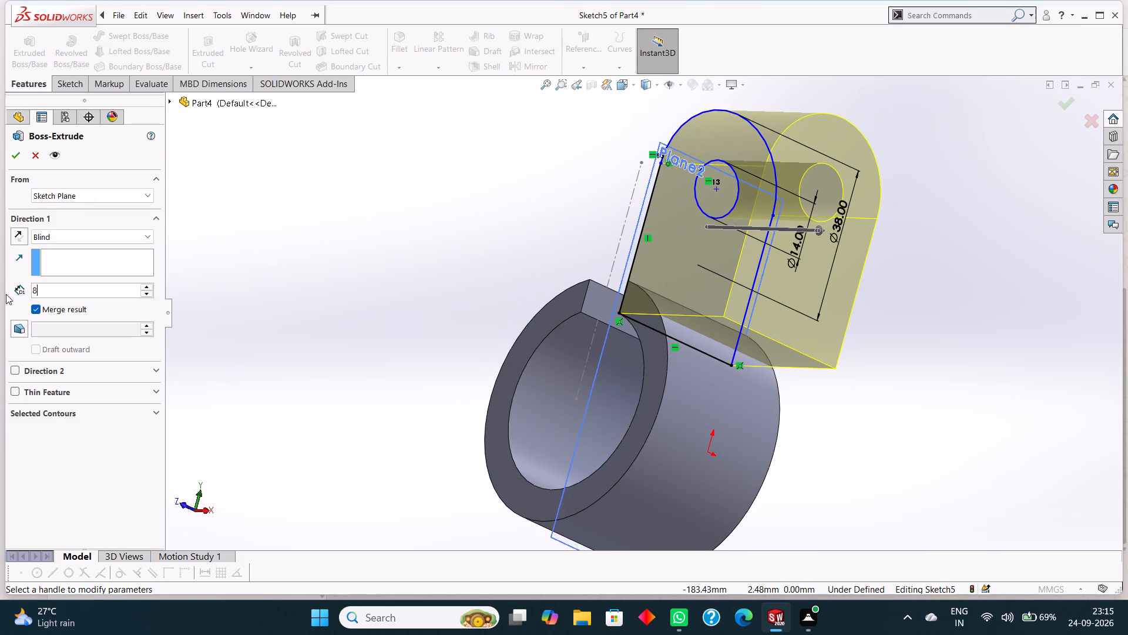
{"action": "middle_click_drag", "start_coordinate": [274, 395], "coordinate": [323, 424]}
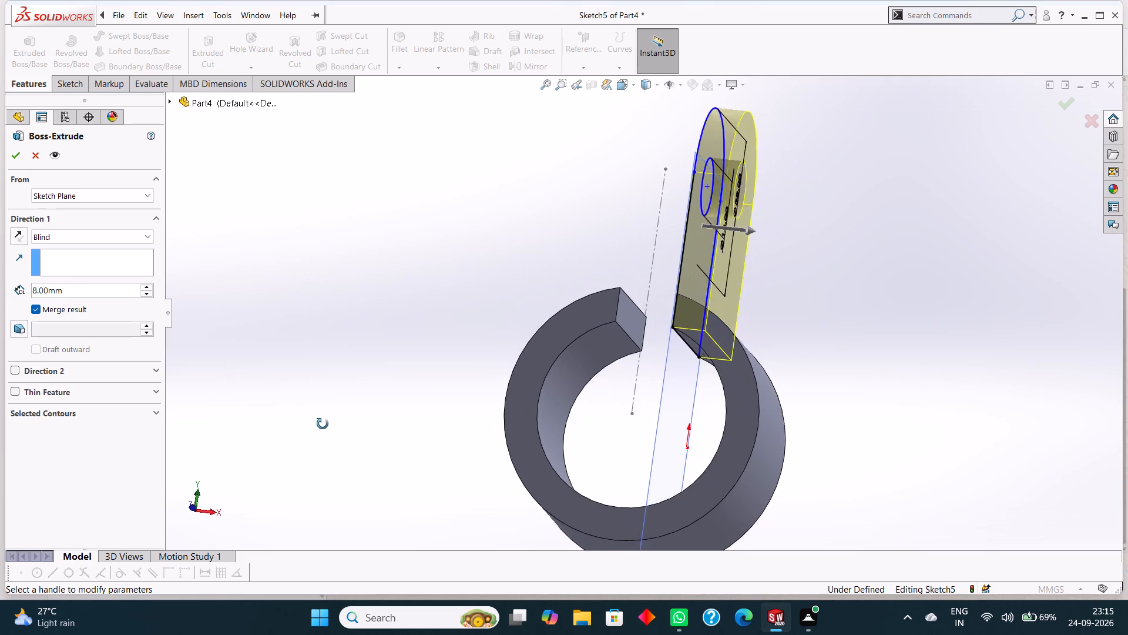
{"action": "middle_click_drag", "start_coordinate": [323, 424], "coordinate": [352, 423]}
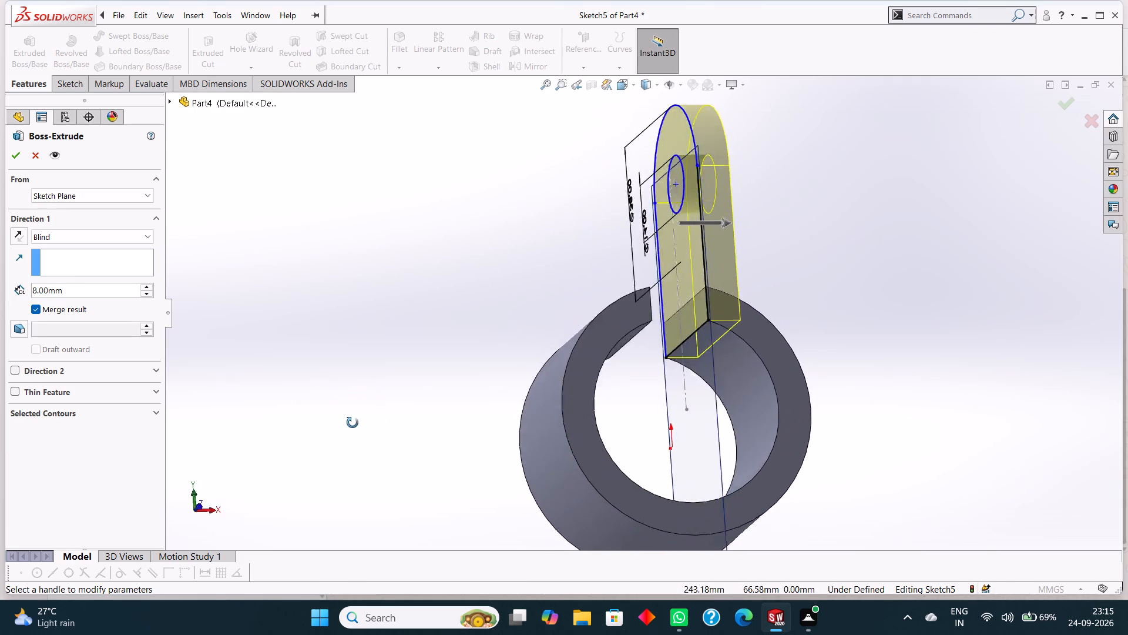
{"action": "middle_click_drag", "start_coordinate": [352, 423], "coordinate": [261, 441]}
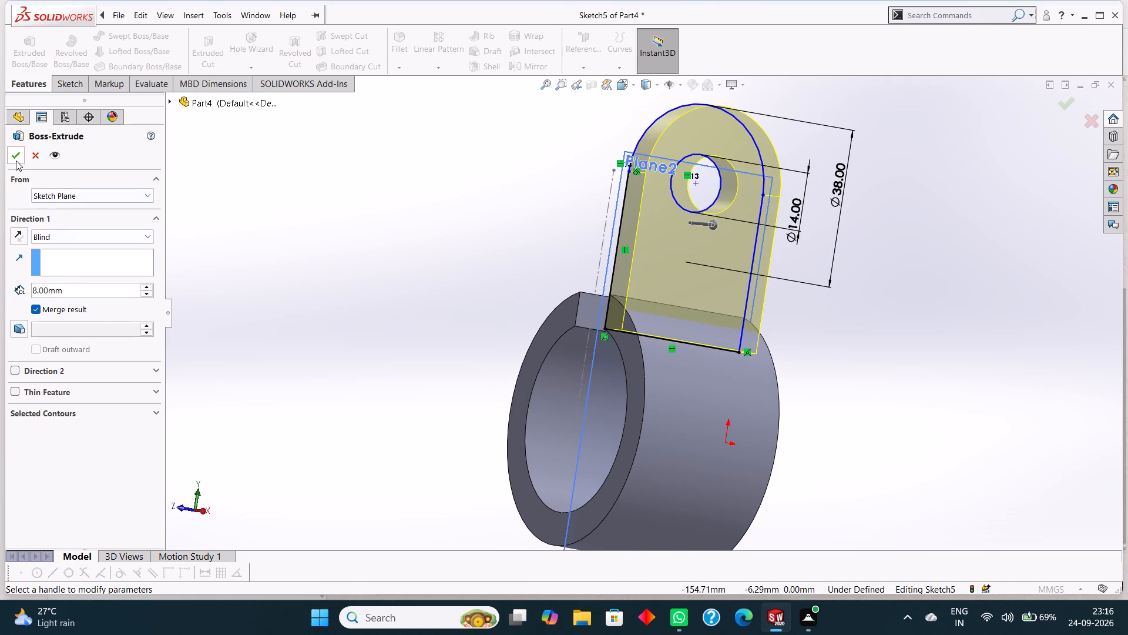
{"action": "left_click", "coordinate": [15, 158]}
{"action": "left_click", "coordinate": [252, 270]}
Inspect from several angles how the extruded lug joins the ring wall beside the slot.
{"action": "middle_click_drag", "start_coordinate": [285, 285], "coordinate": [343, 273]}
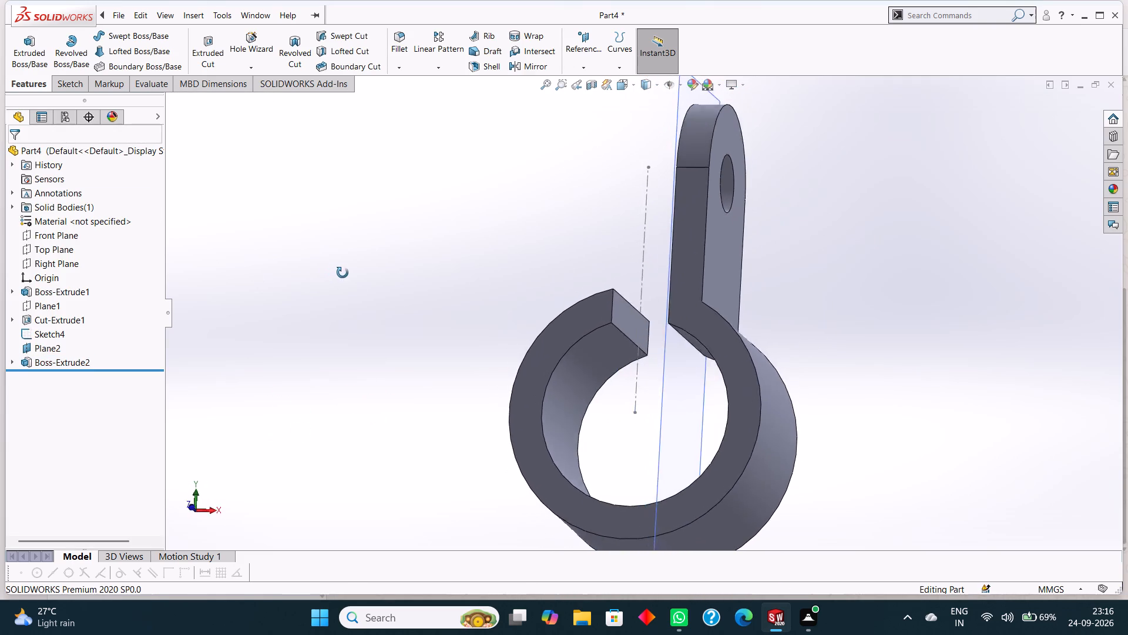
{"action": "middle_click_drag", "start_coordinate": [343, 273], "coordinate": [373, 350]}
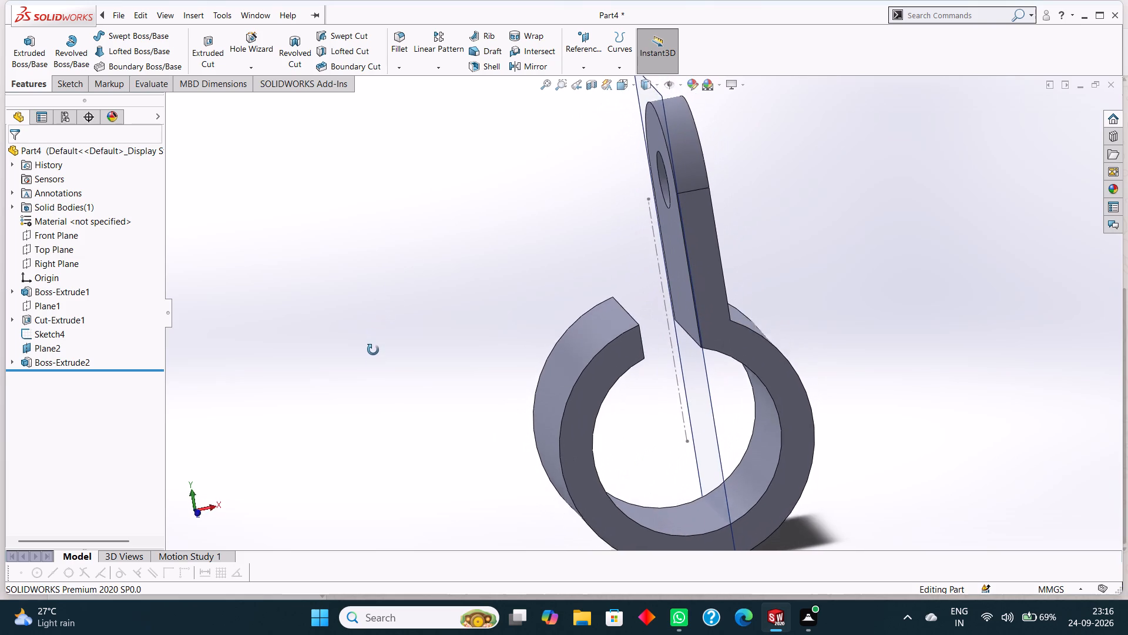
{"action": "middle_click_drag", "start_coordinate": [373, 350], "coordinate": [373, 364]}
{"action": "scroll", "coordinate": [372, 365], "scroll_direction": "up", "scroll_amount": 2}
{"action": "middle_click_drag", "start_coordinate": [398, 350], "coordinate": [387, 349]}
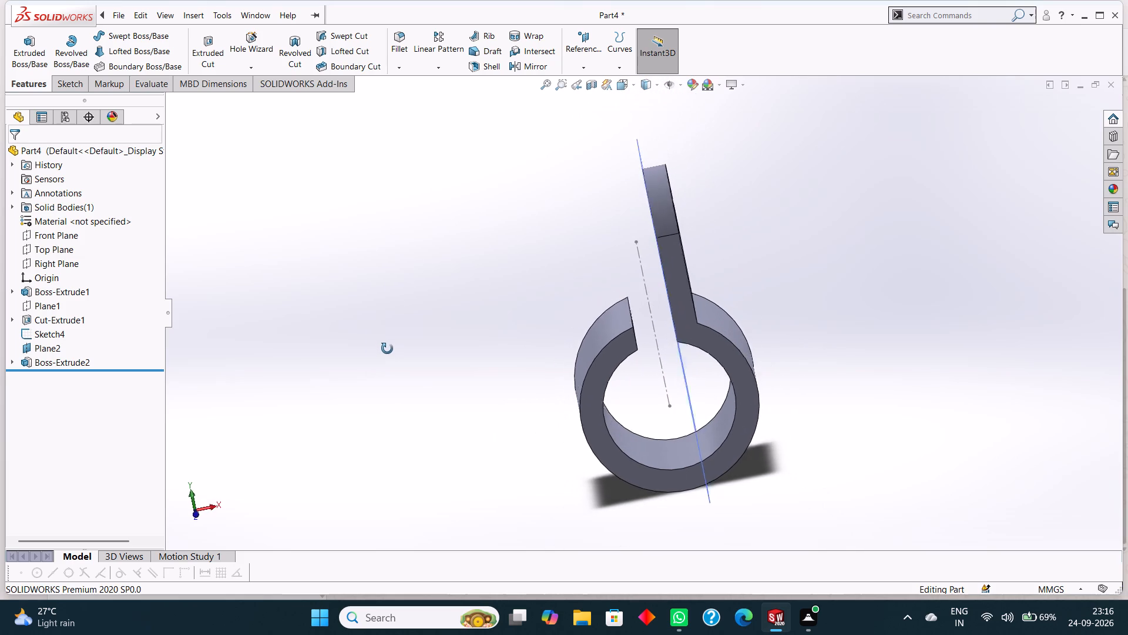
{"action": "middle_click_drag", "start_coordinate": [387, 349], "coordinate": [357, 338]}
{"action": "scroll", "coordinate": [357, 337], "scroll_direction": "down", "scroll_amount": 1}
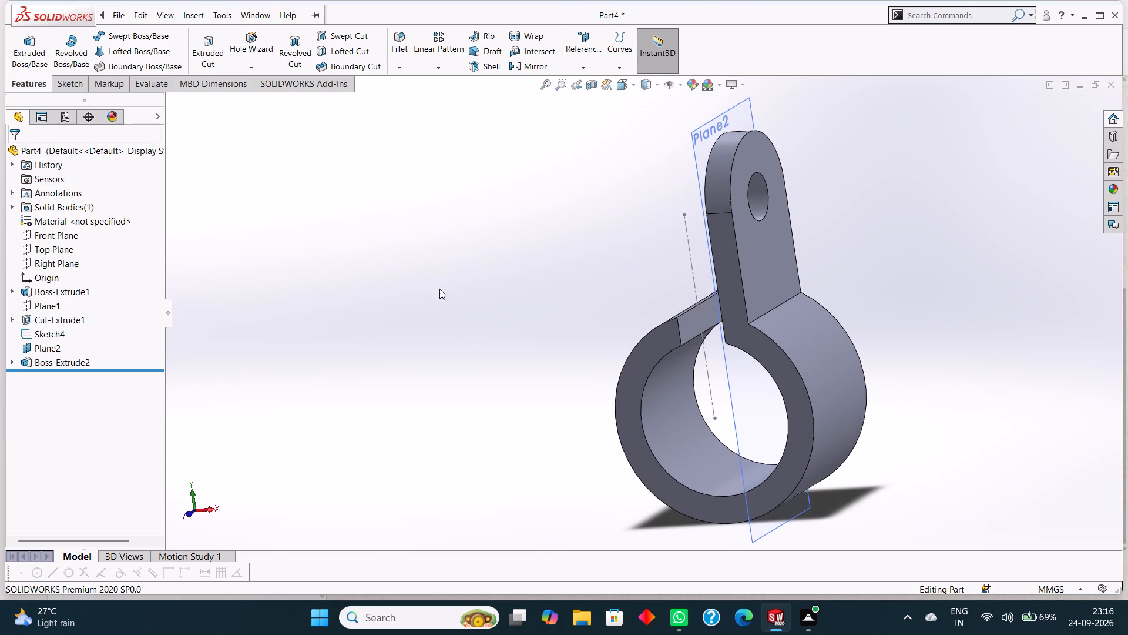
Start a new sketch on Plane2, the lug's sketch plane.
{"action": "left_click", "coordinate": [738, 111]}
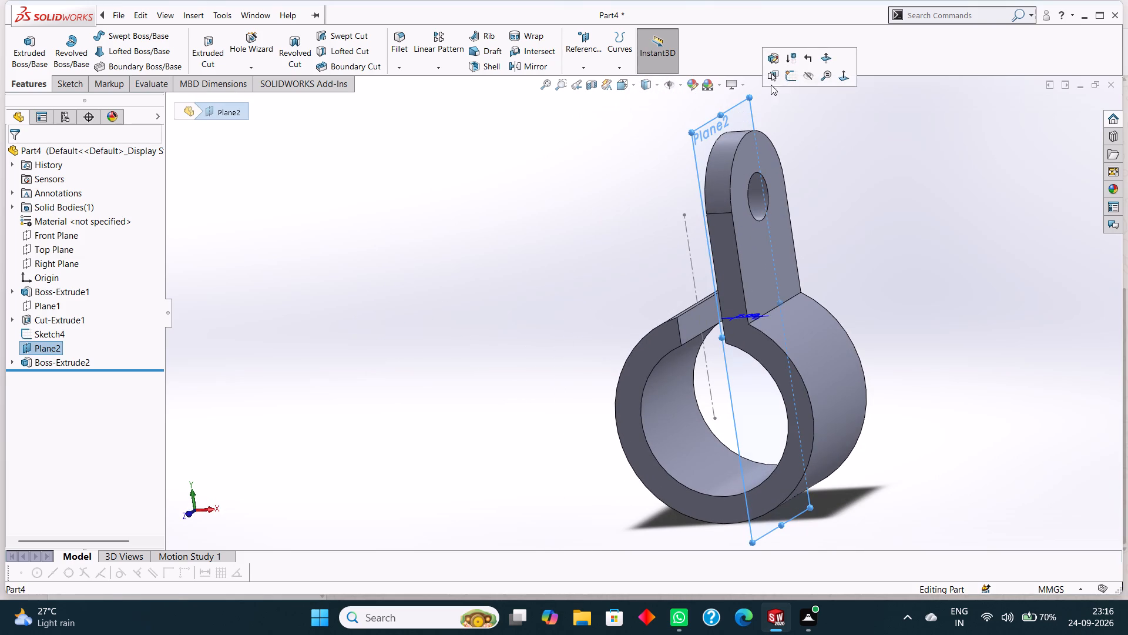
{"action": "left_click", "coordinate": [792, 76]}
Hide Plane2 in the model.
{"action": "right_click", "coordinate": [743, 108]}
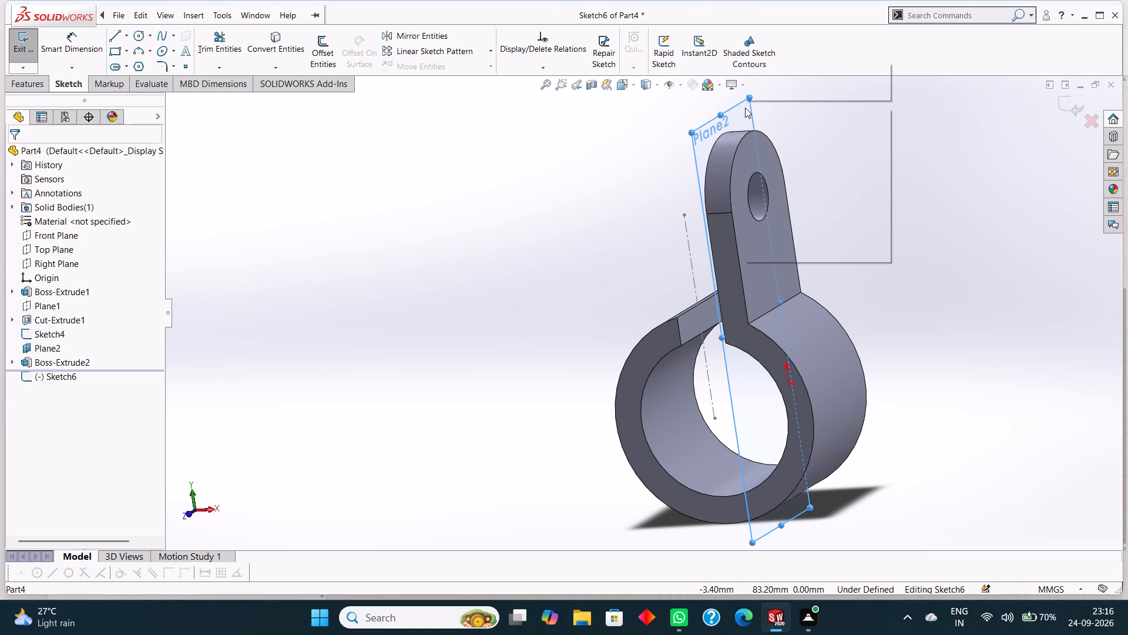
{"action": "left_click", "coordinate": [290, 301]}
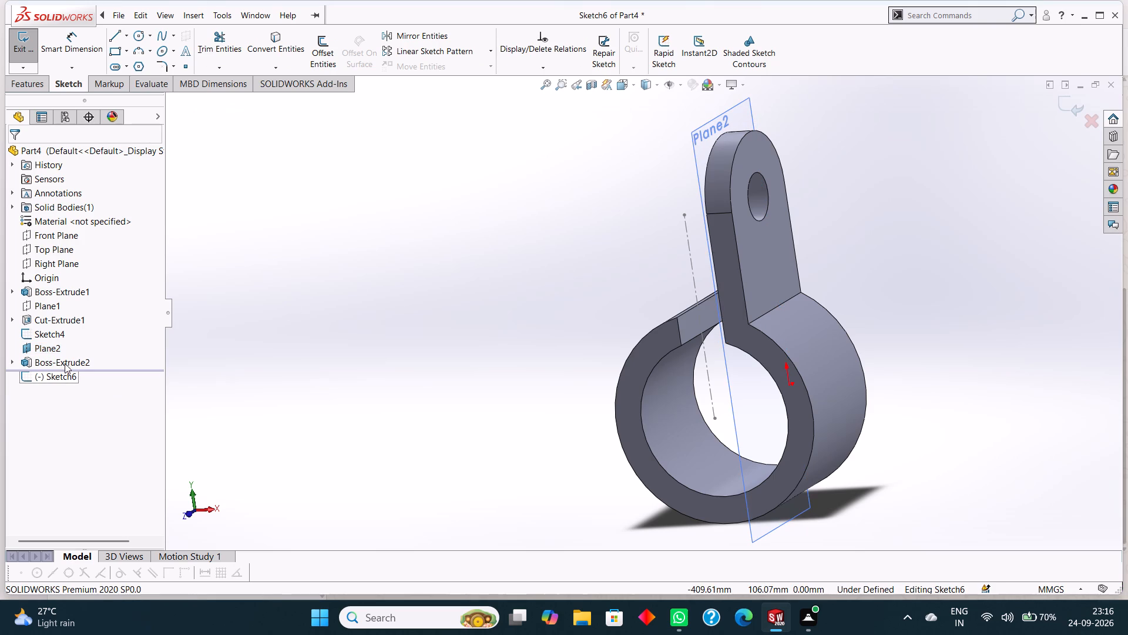
{"action": "left_click", "coordinate": [58, 350]}
{"action": "left_click", "coordinate": [85, 335]}
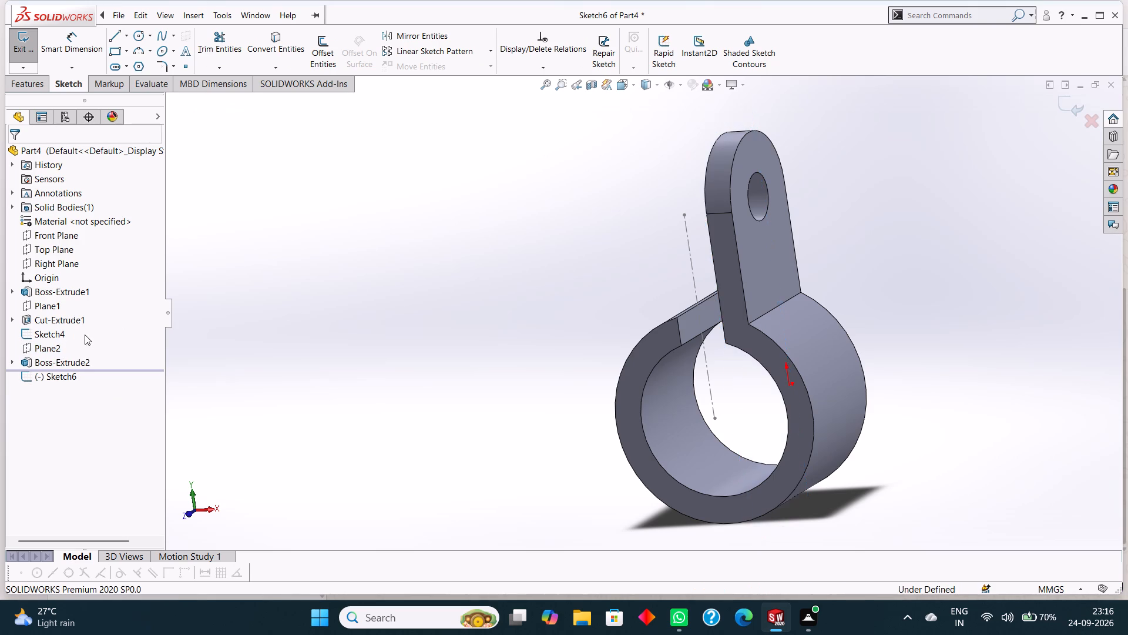
Examine the ring, the lug and the slot centerline from the front.
{"action": "scroll", "coordinate": [283, 368], "scroll_direction": "up", "scroll_amount": 4}
{"action": "scroll", "coordinate": [426, 387], "scroll_direction": "up", "scroll_amount": 1}
{"action": "middle_click_drag", "start_coordinate": [427, 387], "coordinate": [434, 389]}
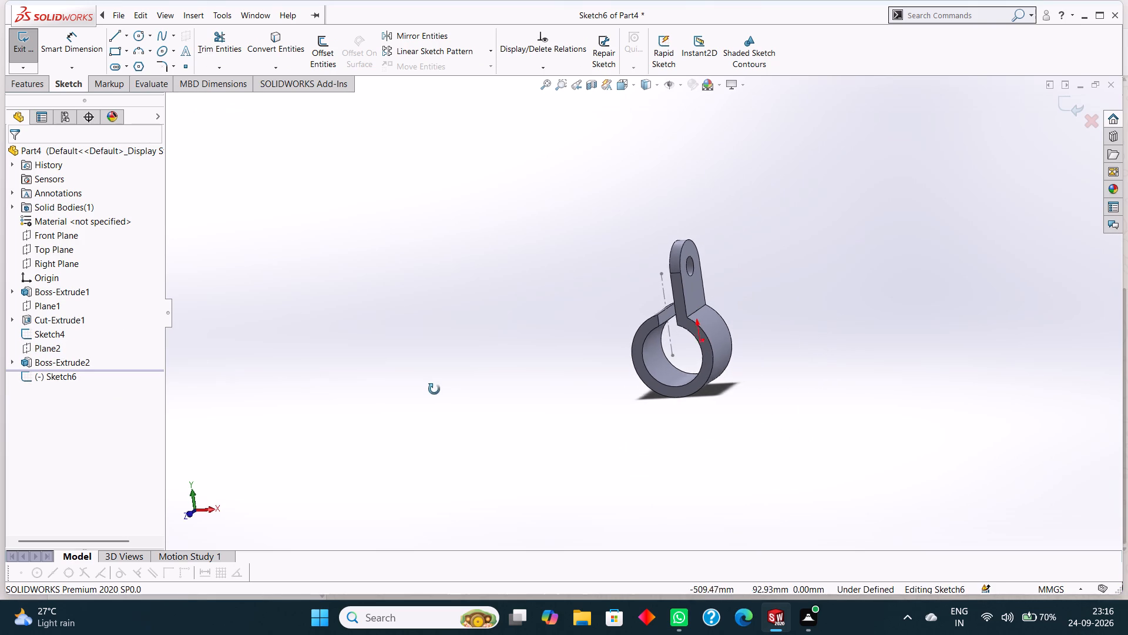
{"action": "middle_click_drag", "start_coordinate": [434, 389], "coordinate": [462, 393]}
{"action": "scroll", "coordinate": [461, 379], "scroll_direction": "up", "scroll_amount": 2}
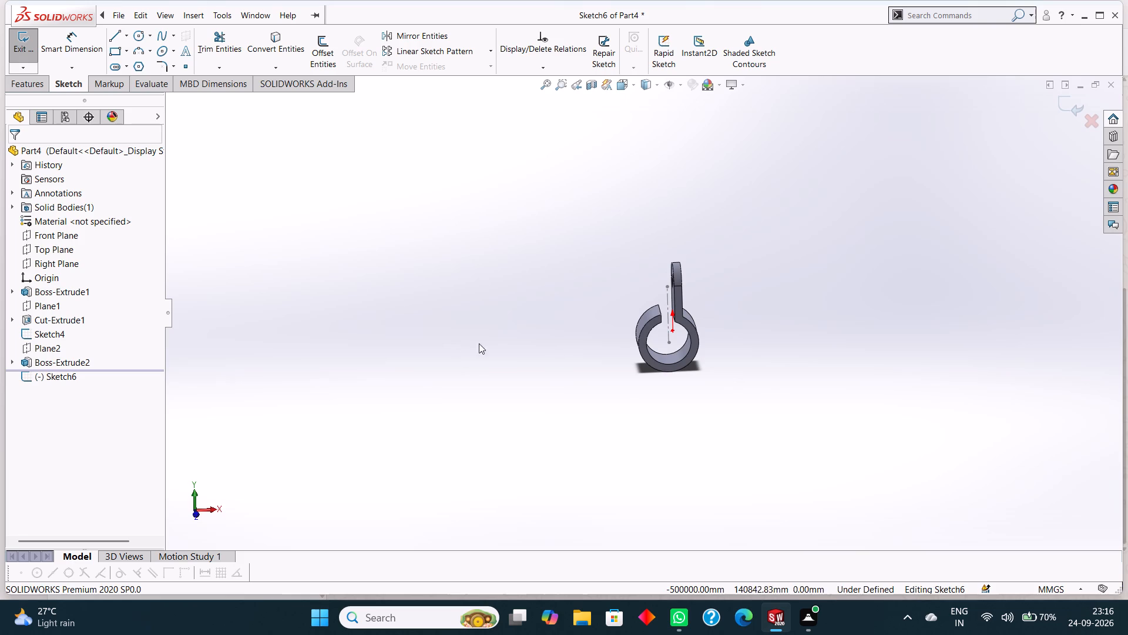
{"action": "middle_click_drag", "start_coordinate": [777, 393], "coordinate": [773, 367]}
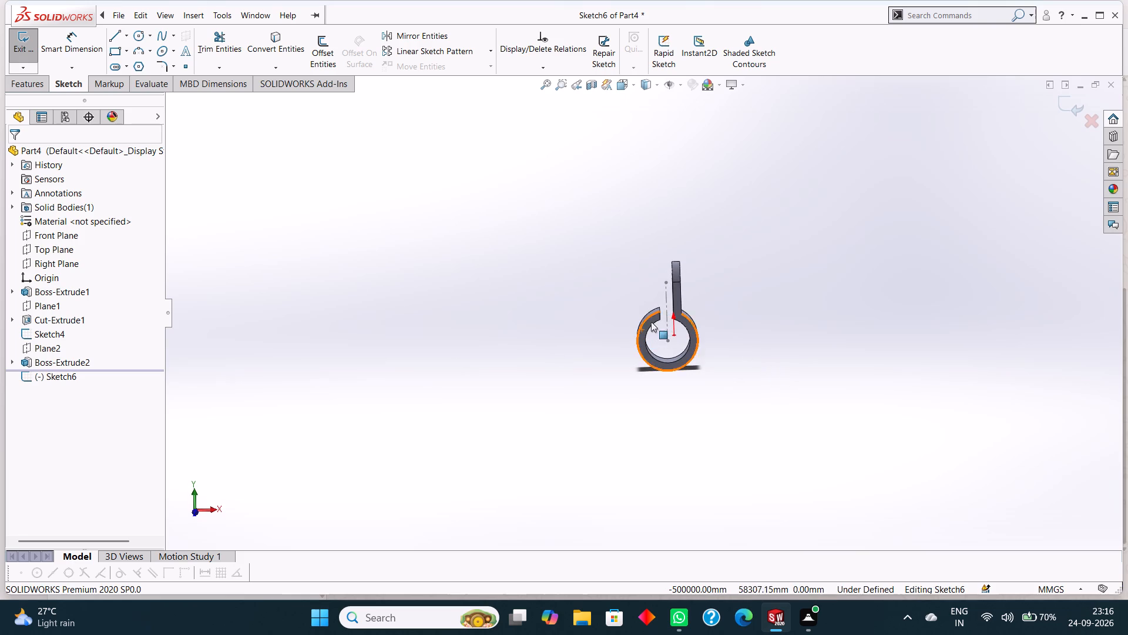
{"action": "scroll", "coordinate": [676, 307], "scroll_direction": "down", "scroll_amount": 3}
{"action": "right_click", "coordinate": [653, 292]}
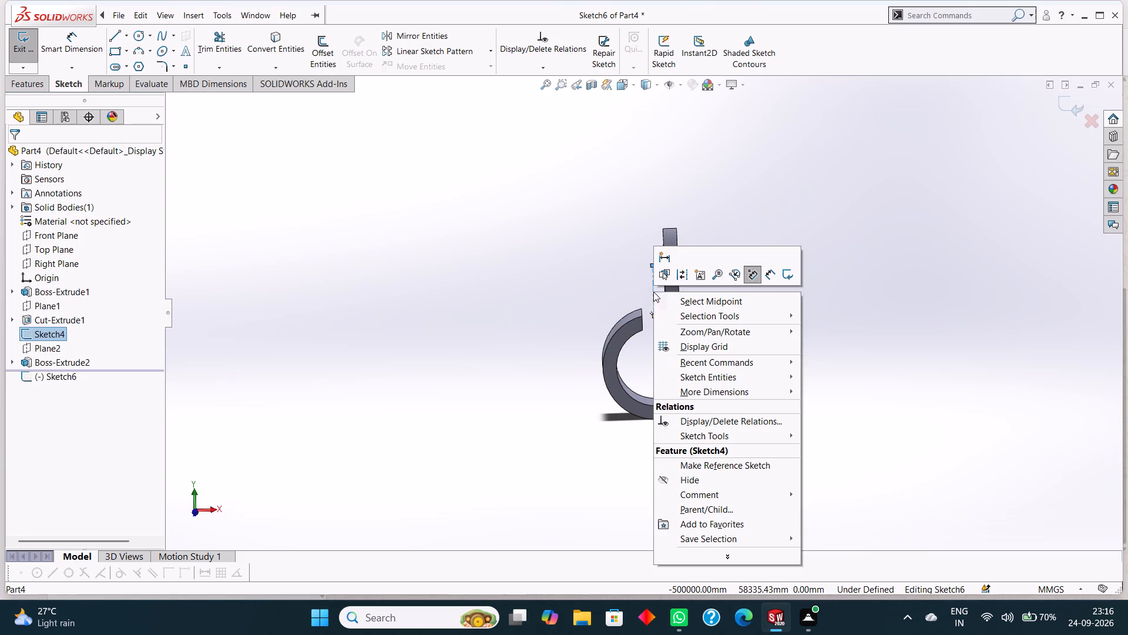
{"action": "left_click", "coordinate": [522, 320]}
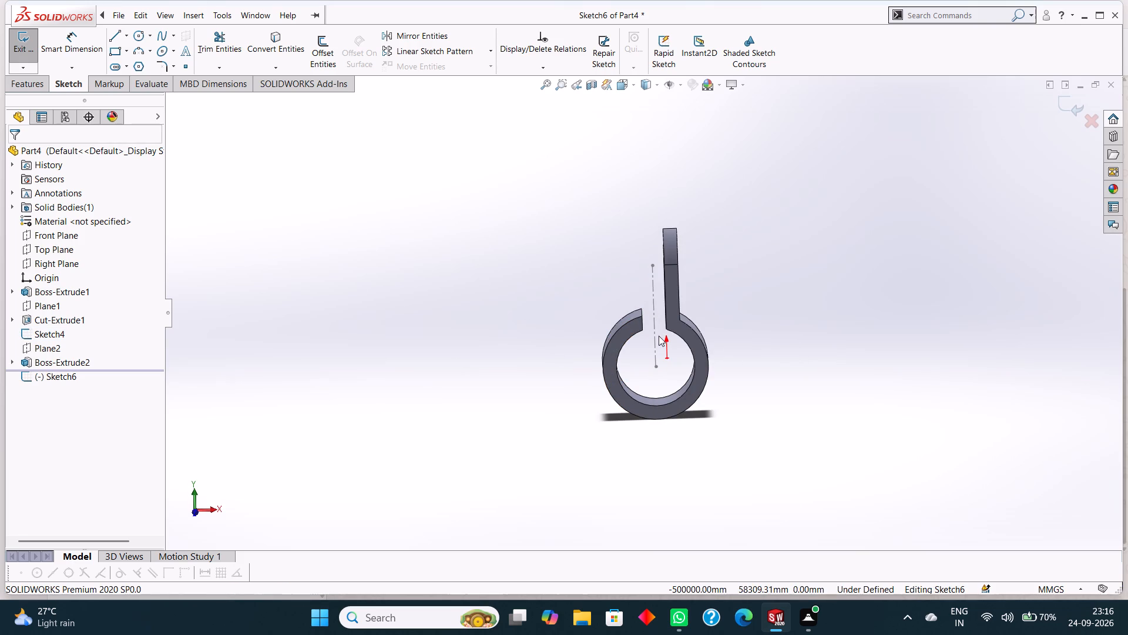
Hide Sketch4, the vertical centerline running through the ring's slot.
{"action": "right_click", "coordinate": [655, 335]}
{"action": "left_click", "coordinate": [432, 350]}
{"action": "scroll", "coordinate": [634, 353], "scroll_direction": "down", "scroll_amount": 4}
{"action": "right_click", "coordinate": [676, 338]}
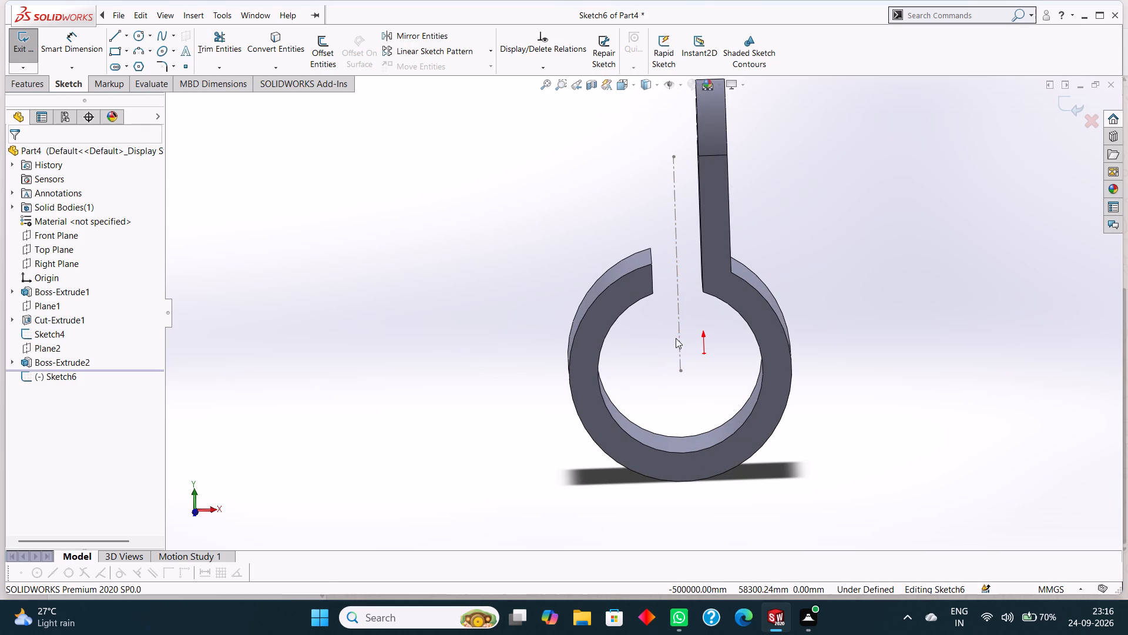
{"action": "left_click", "coordinate": [639, 338]}
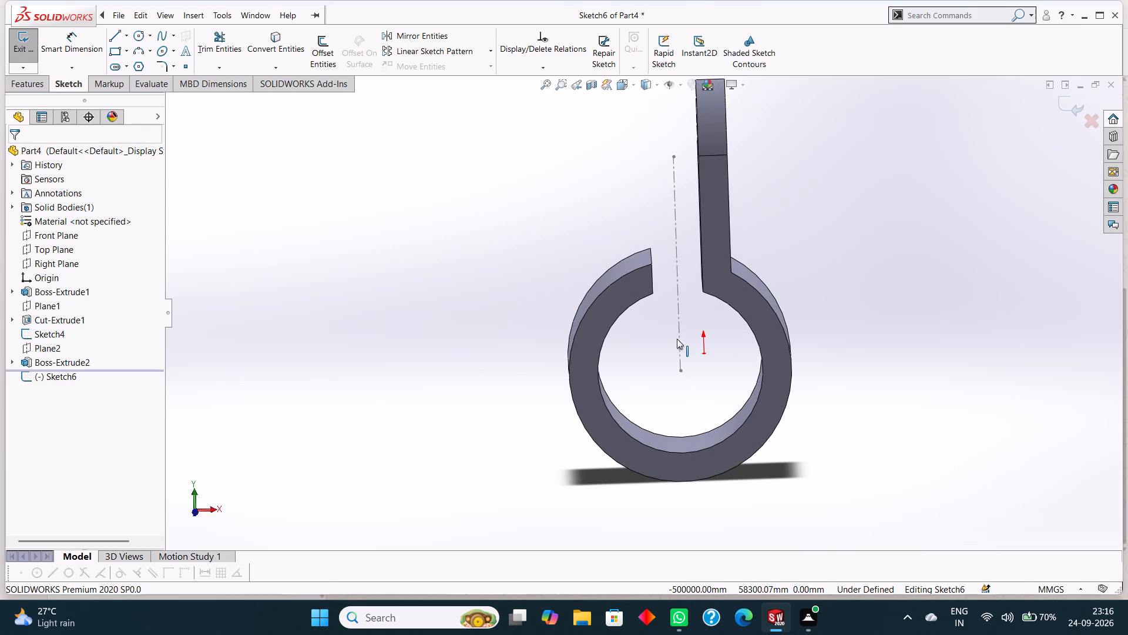
{"action": "right_click", "coordinate": [677, 339]}
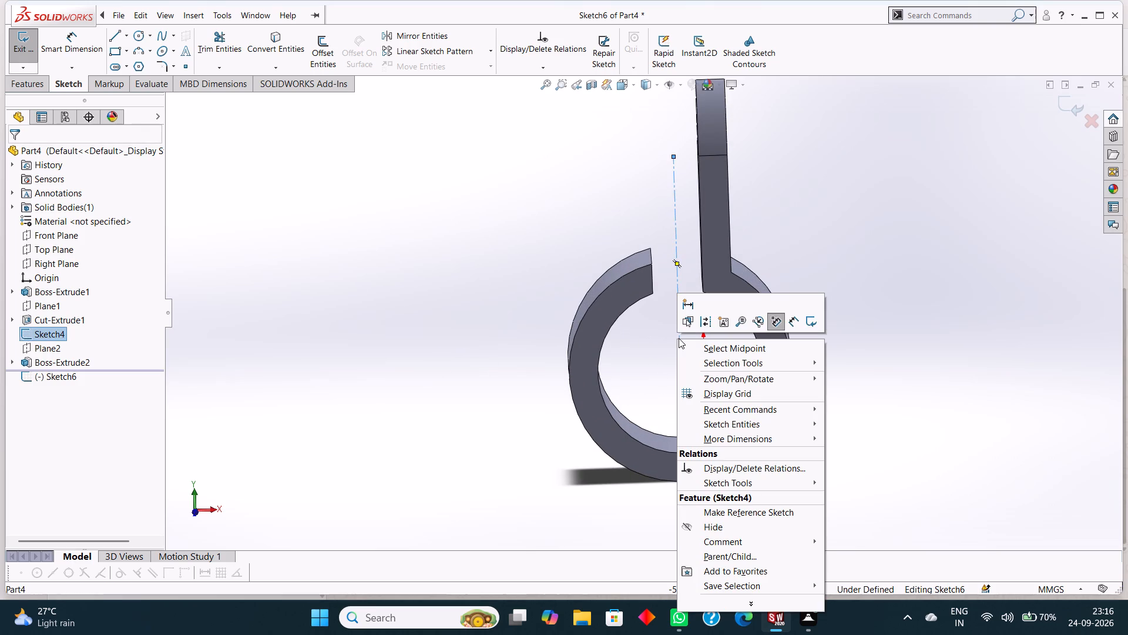
{"action": "key", "text": "Escape"}
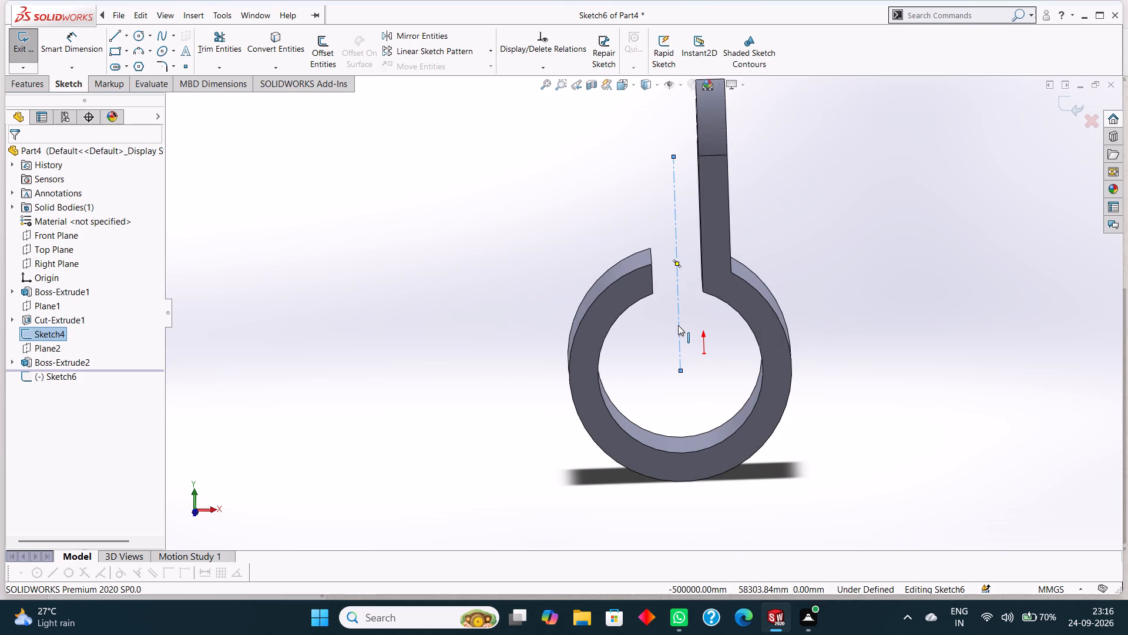
{"action": "key", "text": "Escape"}
{"action": "right_click", "coordinate": [678, 323]}
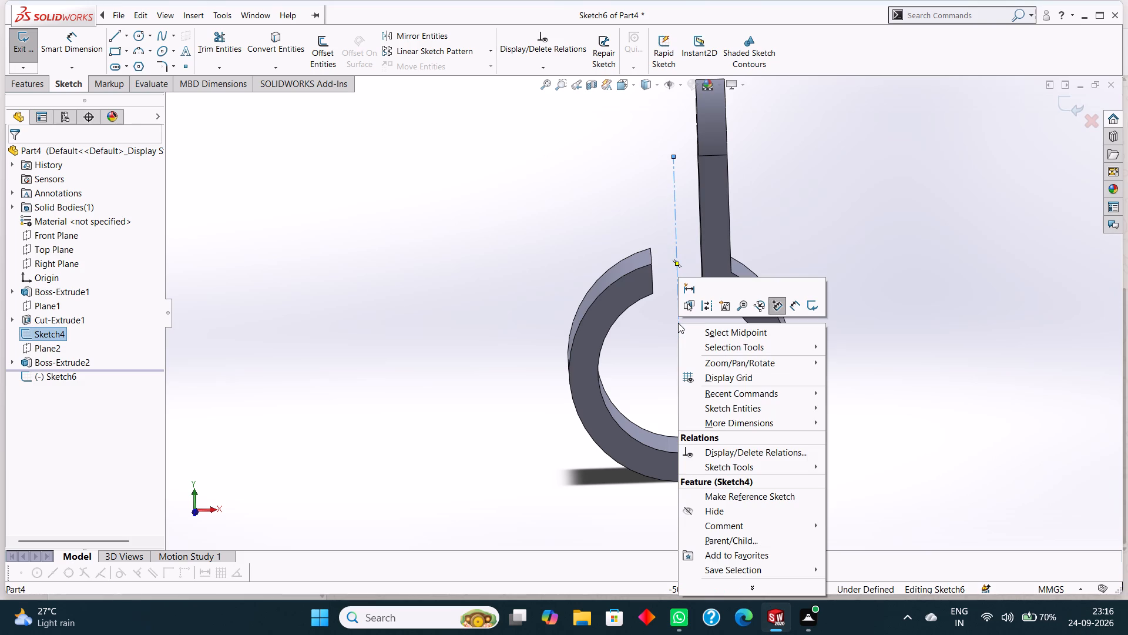
{"action": "key", "text": "Escape"}
{"action": "right_click", "coordinate": [676, 322]}
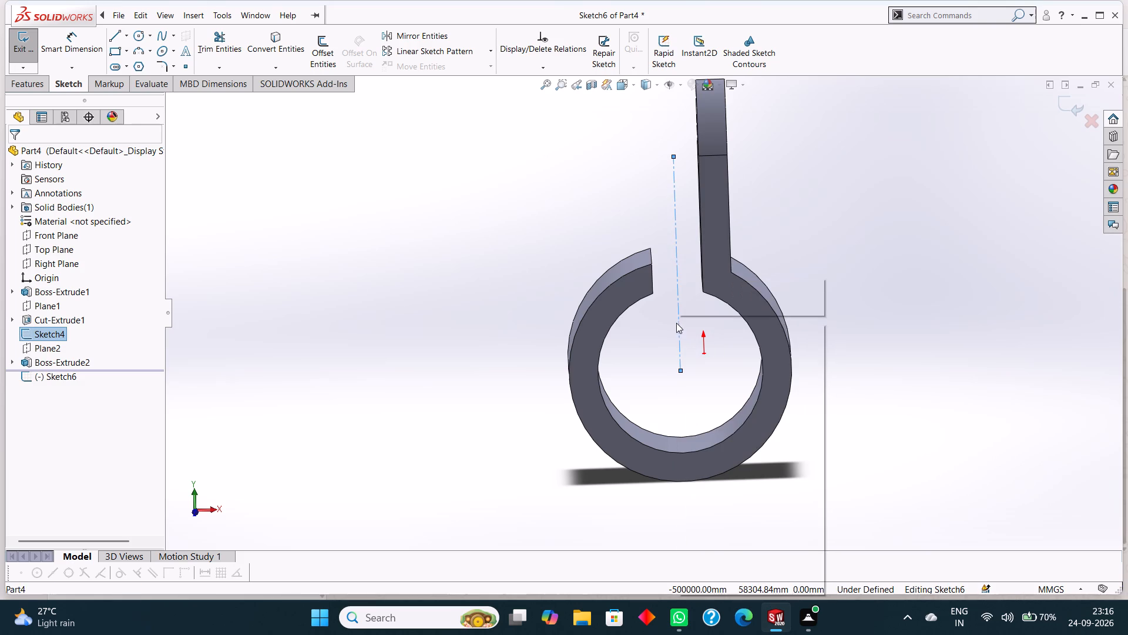
{"action": "left_click", "coordinate": [409, 412]}
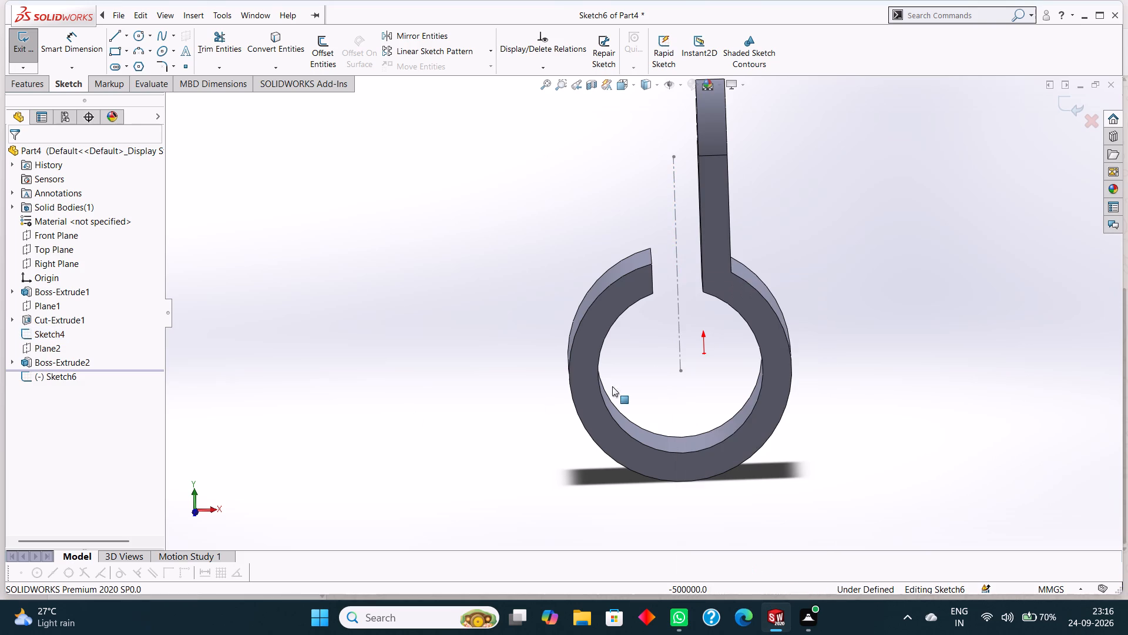
{"action": "right_click", "coordinate": [679, 340]}
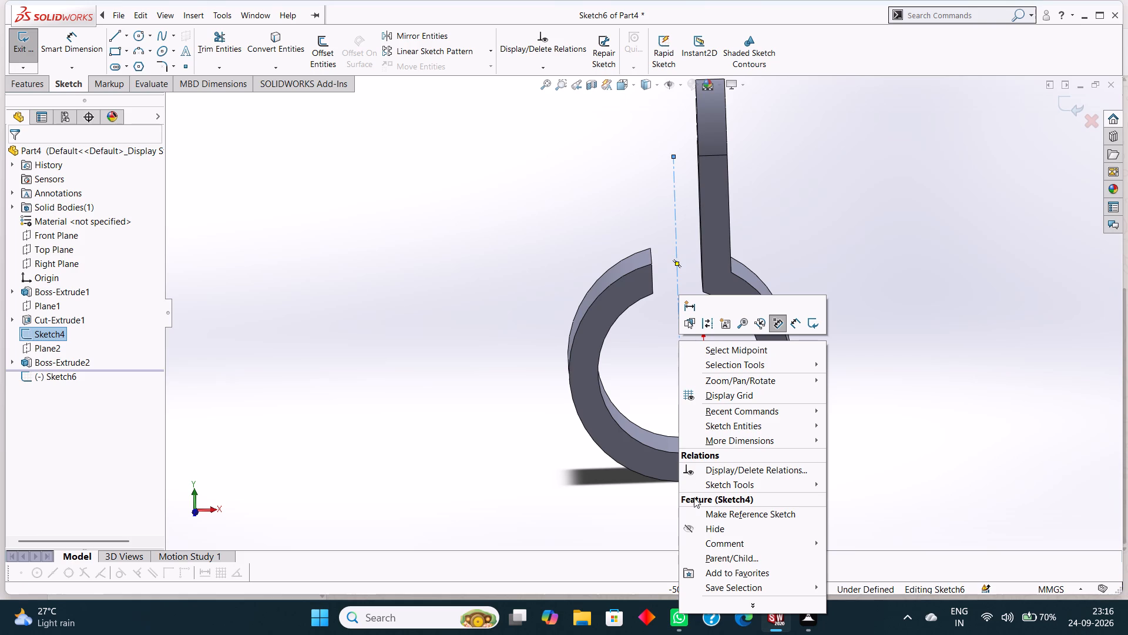
{"action": "left_click", "coordinate": [706, 527]}
Exit the empty sketch on Plane2 without drawing anything.
{"action": "scroll", "coordinate": [693, 465], "scroll_direction": "up", "scroll_amount": 4}
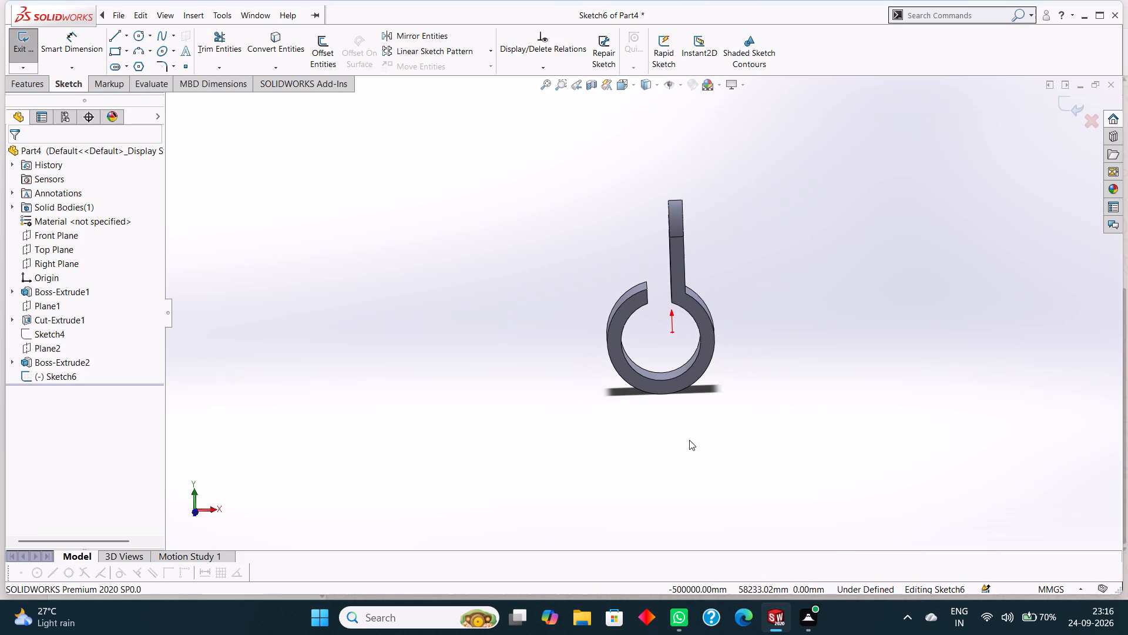
{"action": "scroll", "coordinate": [542, 278], "scroll_direction": "up", "scroll_amount": 1}
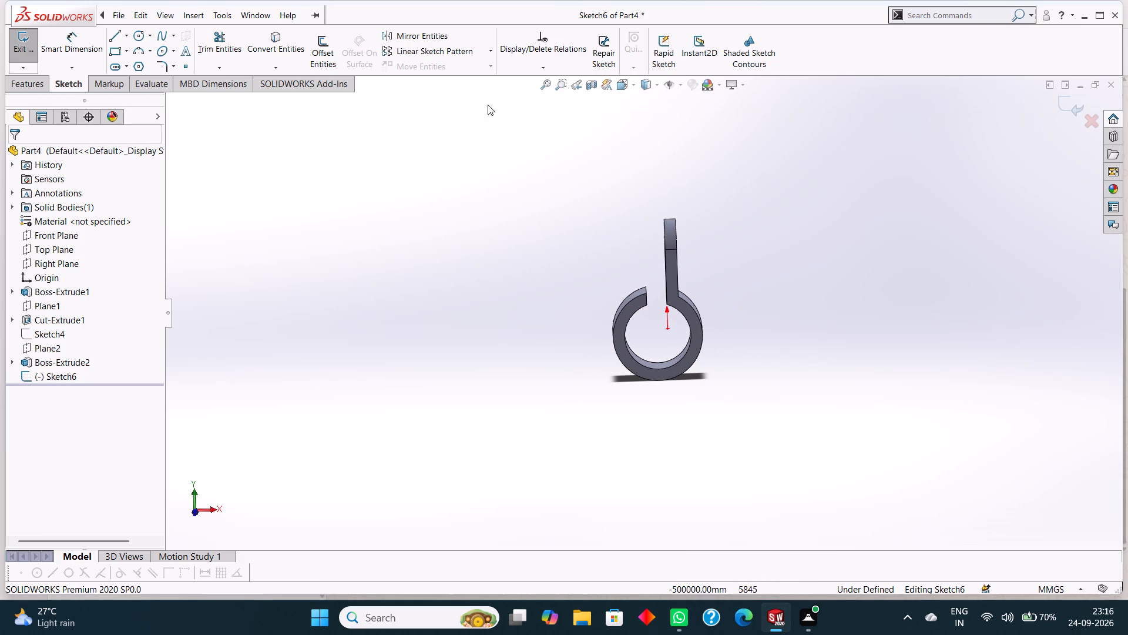
{"action": "left_click", "coordinate": [18, 38]}
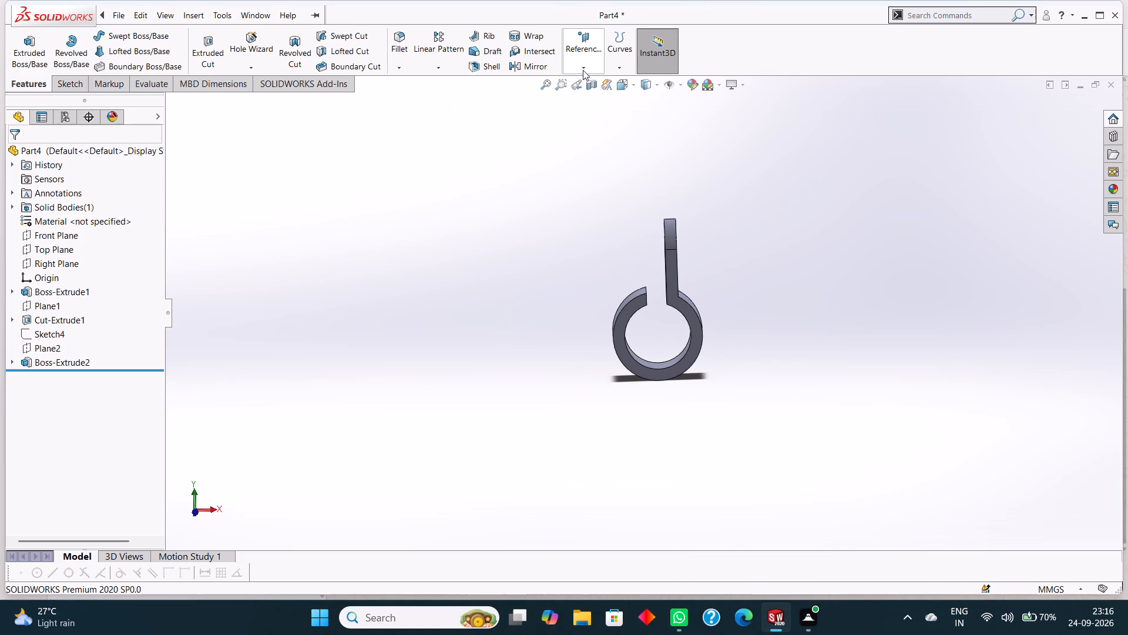
Create a reference plane from the Right Plane with an offset distance of 0 mm.
{"action": "left_click", "coordinate": [583, 69]}
{"action": "left_click", "coordinate": [596, 86]}
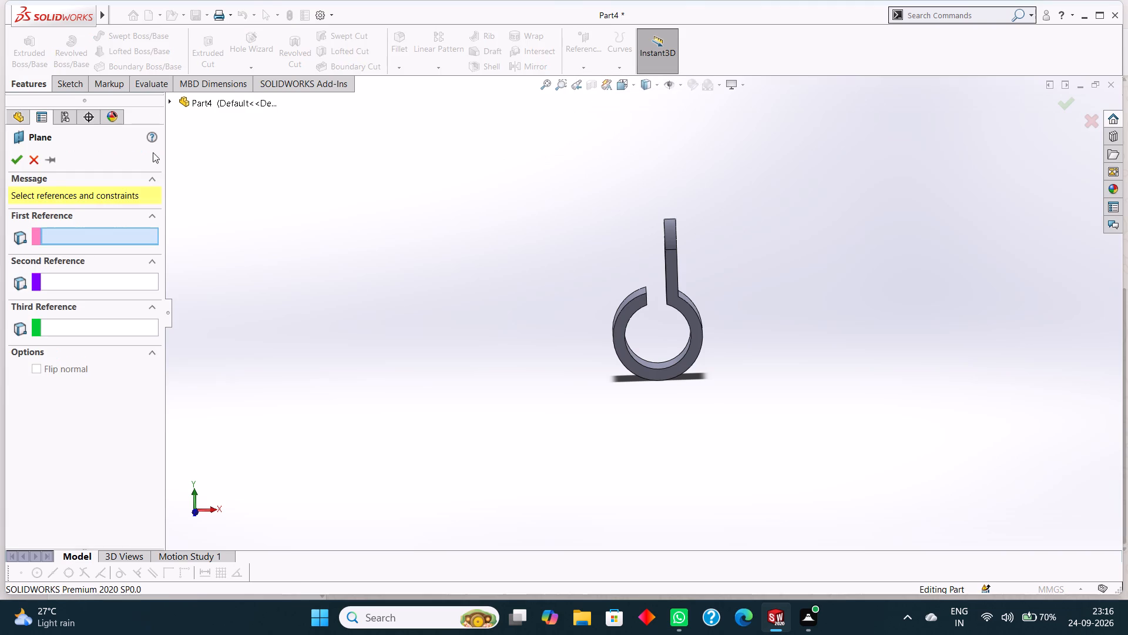
{"action": "left_click", "coordinate": [177, 98]}
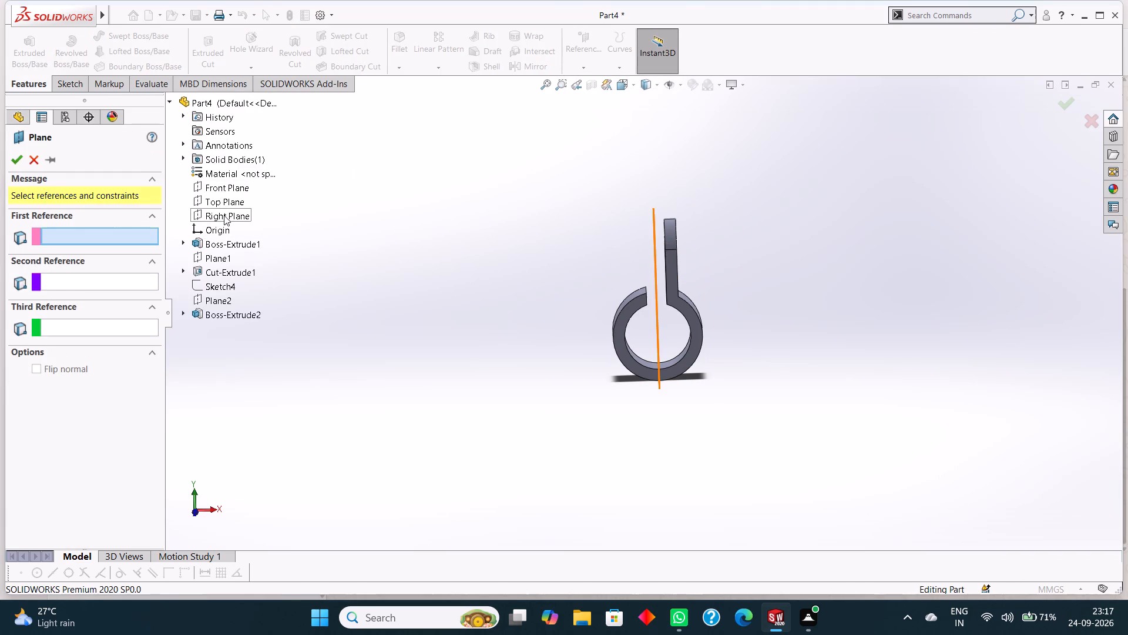
{"action": "left_click", "coordinate": [224, 216]}
{"action": "middle_click_drag", "start_coordinate": [441, 296], "coordinate": [471, 299]}
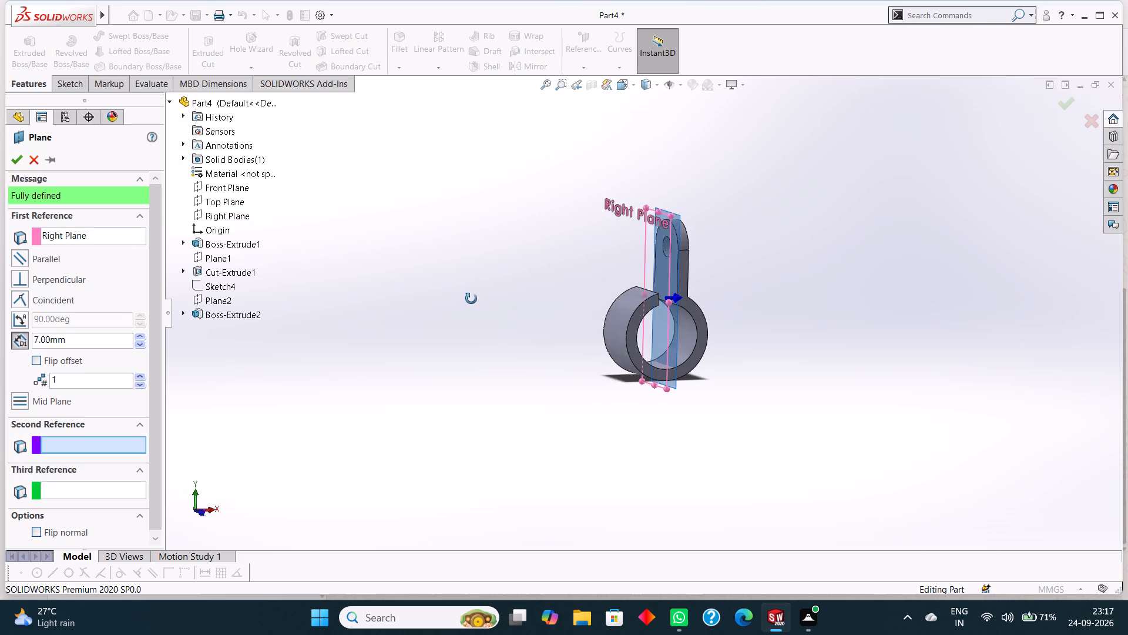
{"action": "middle_click_drag", "start_coordinate": [471, 299], "coordinate": [421, 298]}
{"action": "left_click_drag", "start_coordinate": [80, 339], "coordinate": [29, 330]}
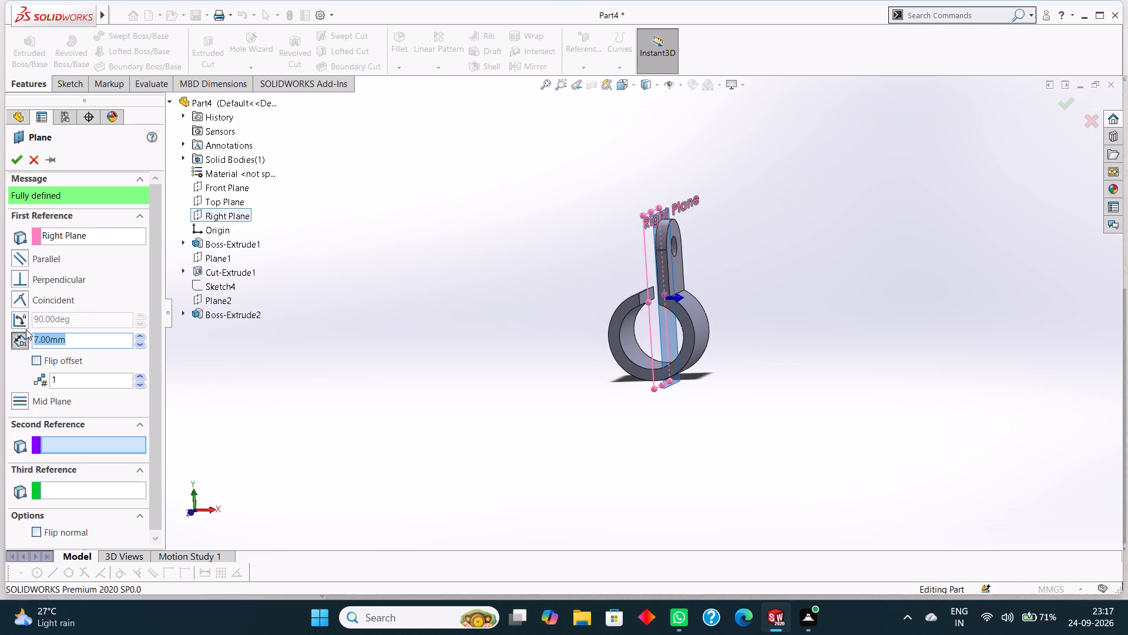
{"action": "key", "text": "0"}
{"action": "key", "text": "Return"}
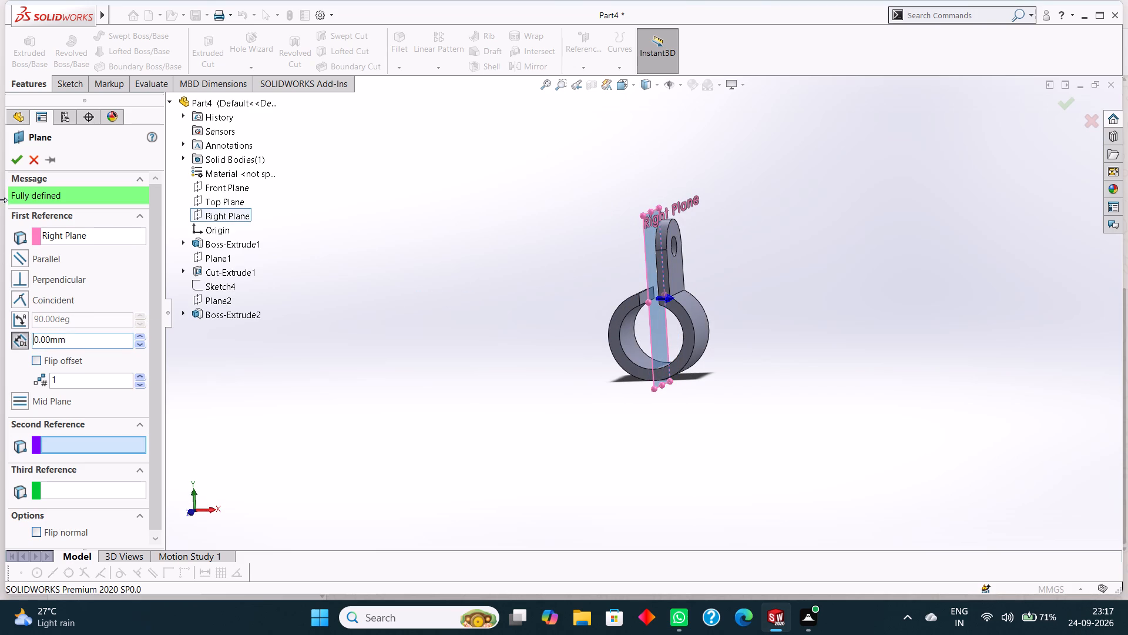
{"action": "left_click", "coordinate": [16, 158]}
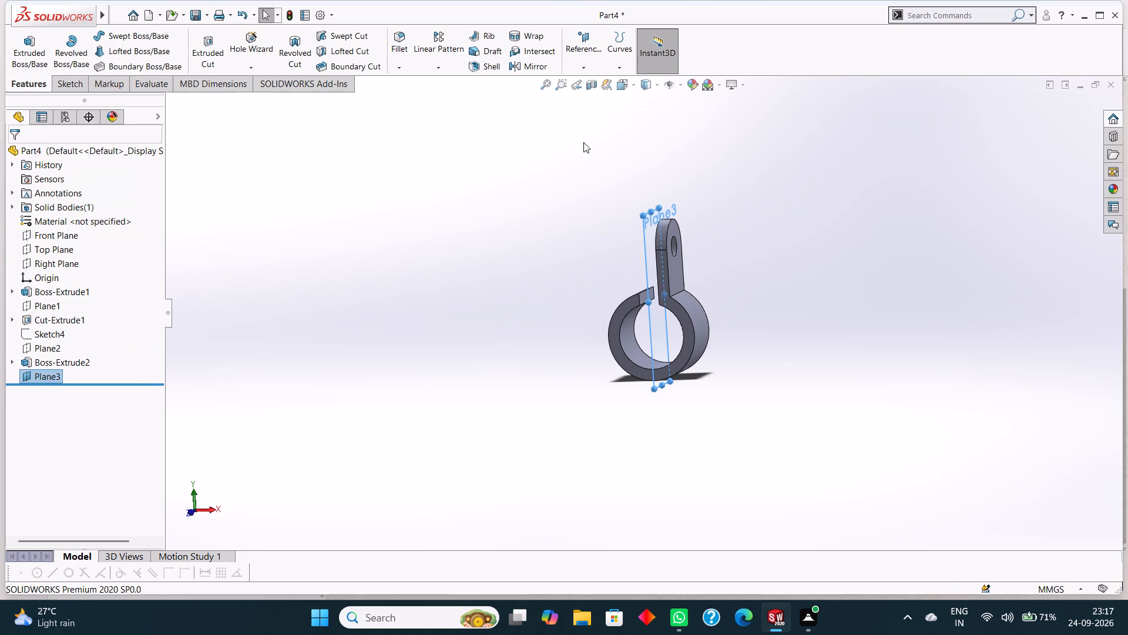
Mirror the extruded lug, Boss-Extrude2, about Plane3 to the opposite side of the slot.
{"action": "middle_click_drag", "start_coordinate": [556, 197], "coordinate": [579, 206]}
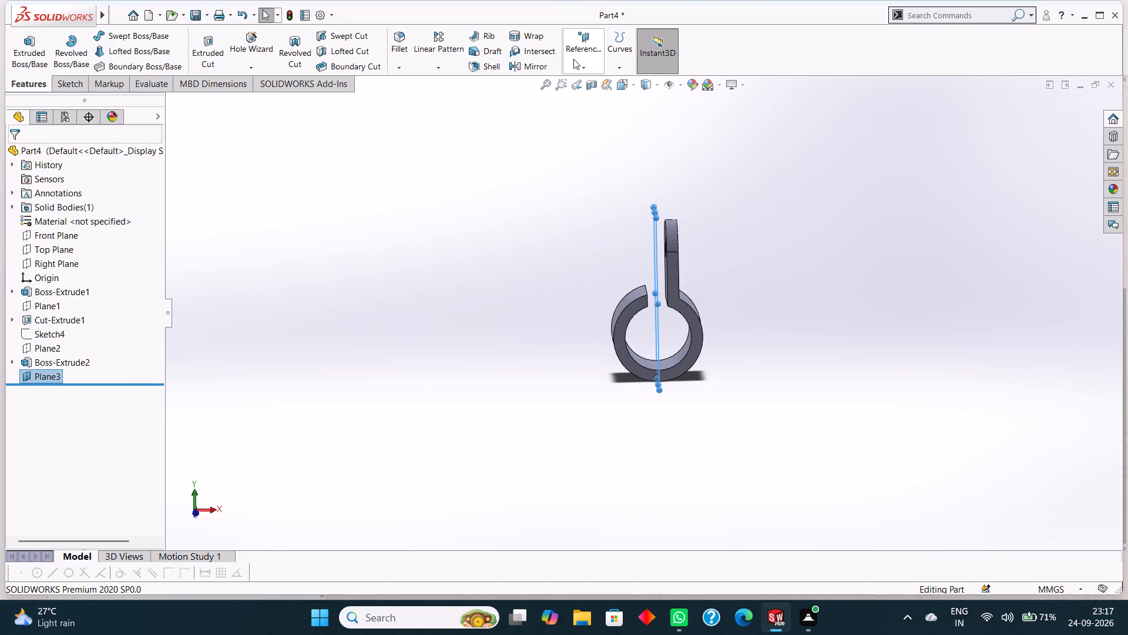
{"action": "left_click", "coordinate": [586, 67]}
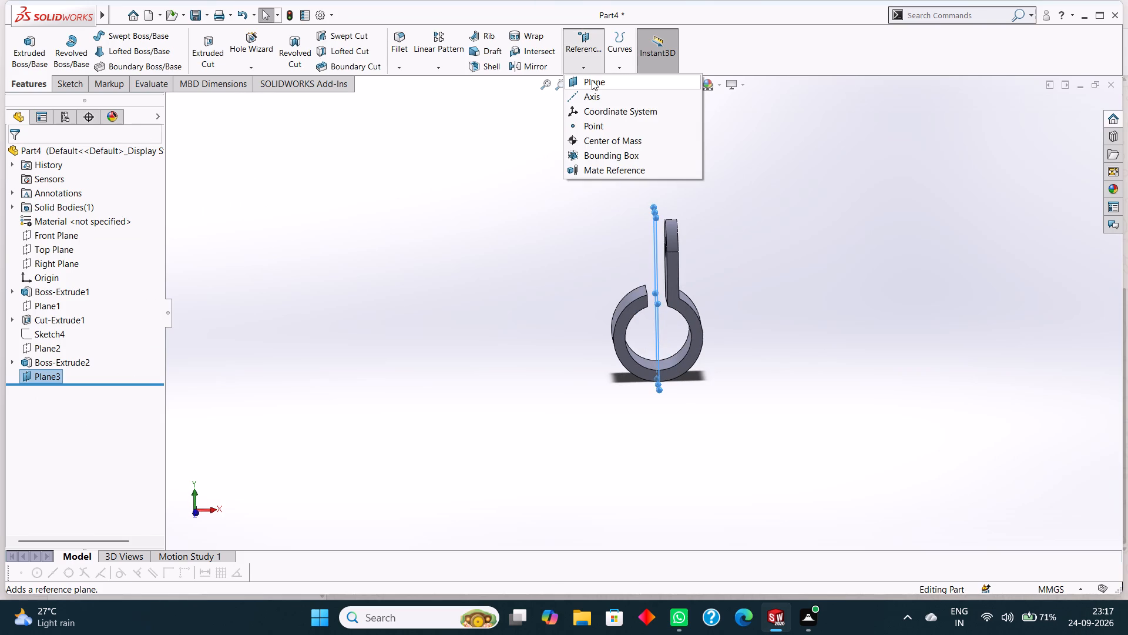
{"action": "left_click", "coordinate": [458, 139]}
{"action": "left_click", "coordinate": [434, 69]}
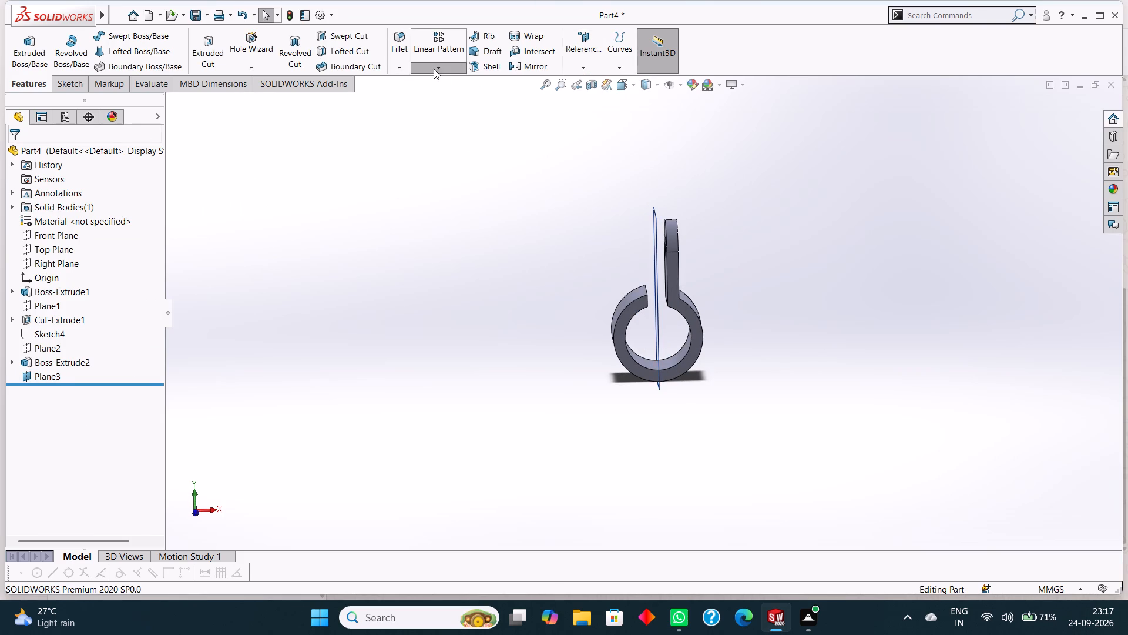
{"action": "left_click", "coordinate": [449, 109]}
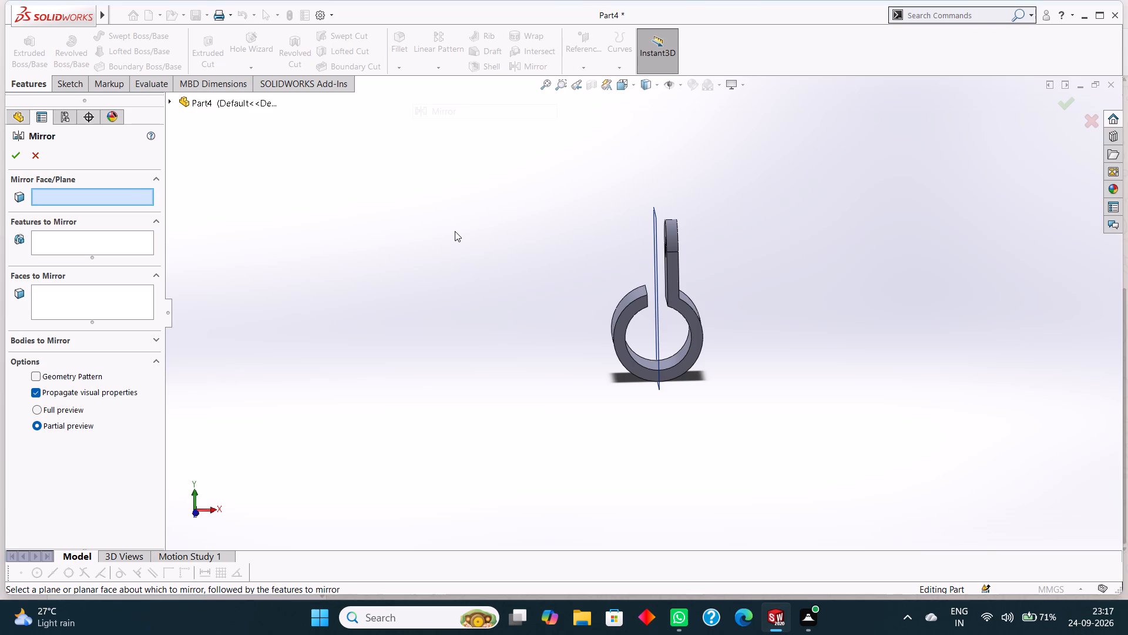
{"action": "scroll", "coordinate": [560, 250], "scroll_direction": "down", "scroll_amount": 3}
{"action": "middle_click_drag", "start_coordinate": [526, 232], "coordinate": [565, 236]}
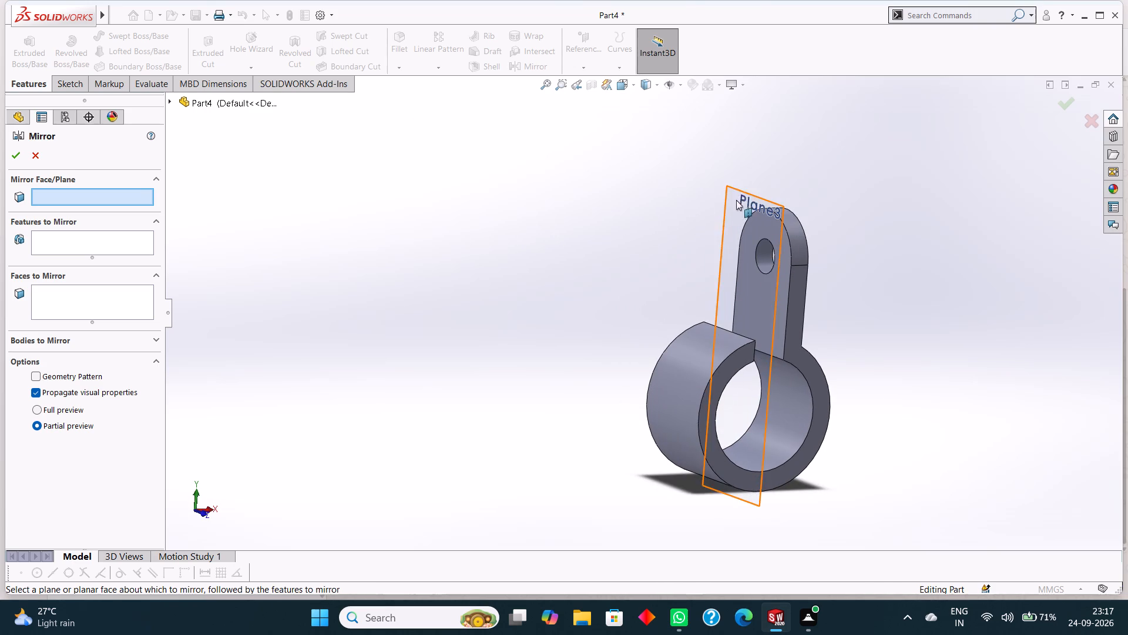
{"action": "left_click", "coordinate": [734, 187]}
{"action": "middle_click_drag", "start_coordinate": [533, 246], "coordinate": [512, 253]}
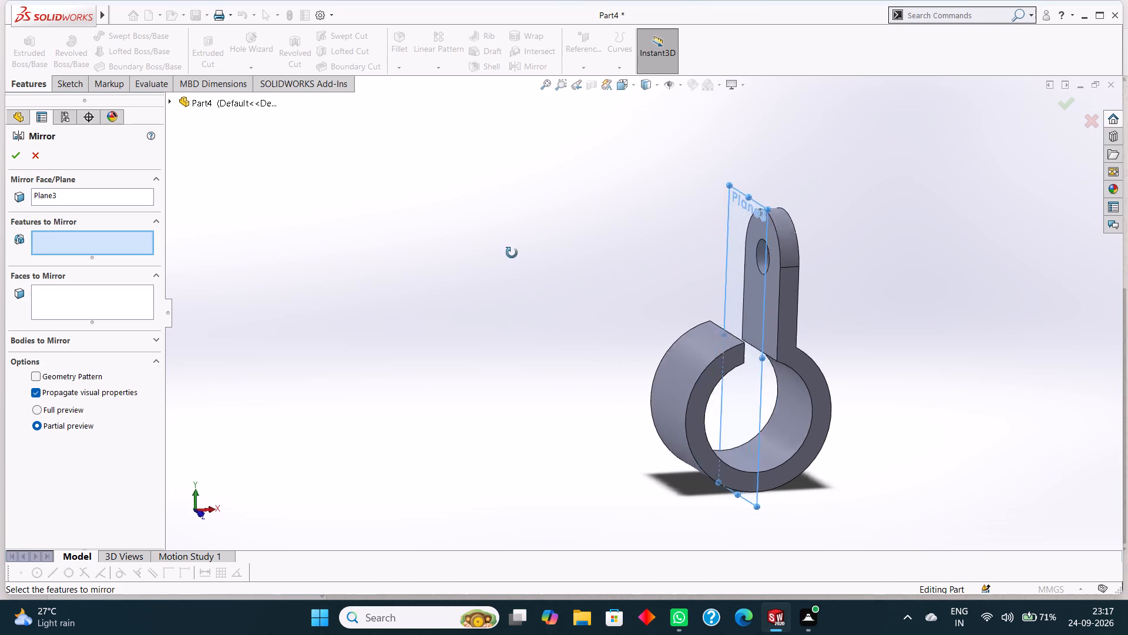
{"action": "middle_click_drag", "start_coordinate": [512, 253], "coordinate": [433, 245]}
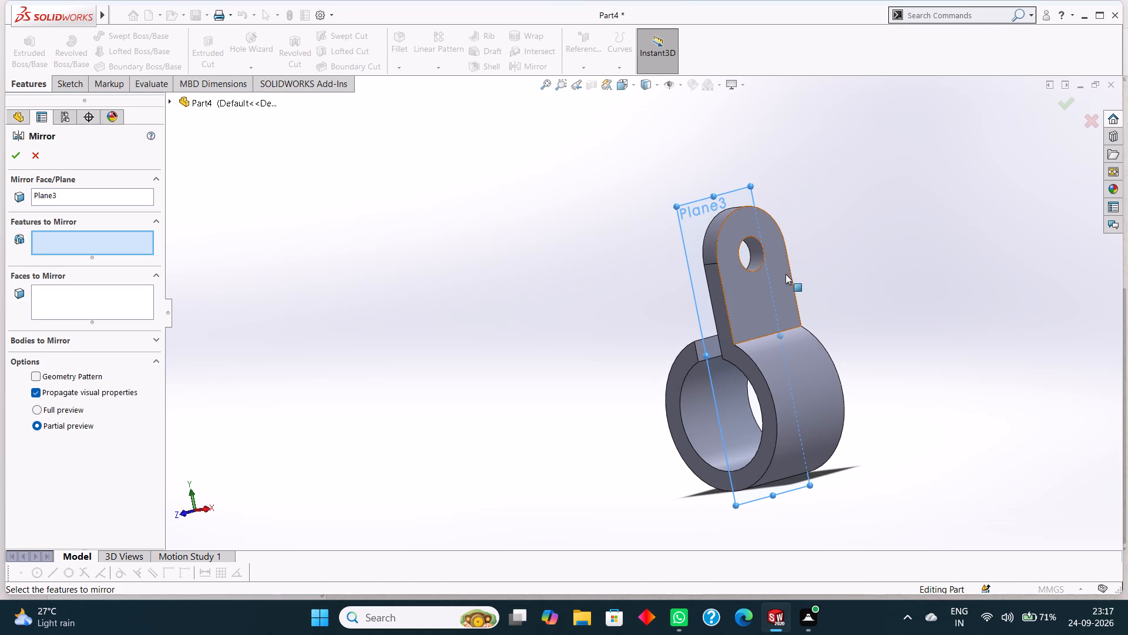
{"action": "left_click", "coordinate": [785, 274]}
{"action": "middle_click_drag", "start_coordinate": [299, 313], "coordinate": [375, 320]}
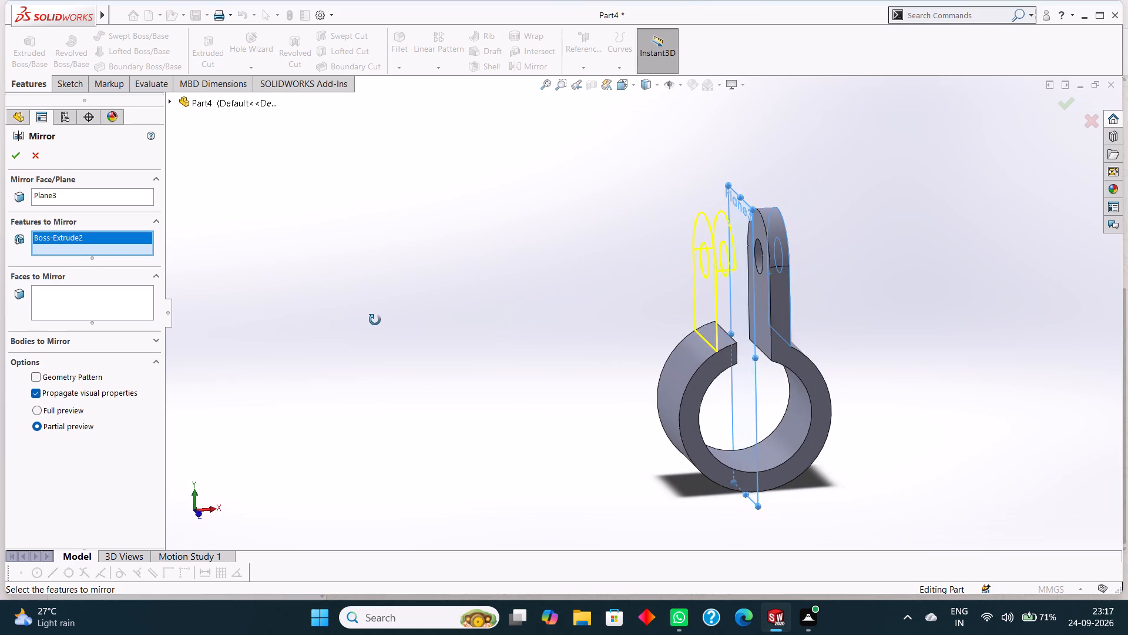
{"action": "middle_click_drag", "start_coordinate": [375, 320], "coordinate": [354, 304]}
{"action": "left_click", "coordinate": [18, 158]}
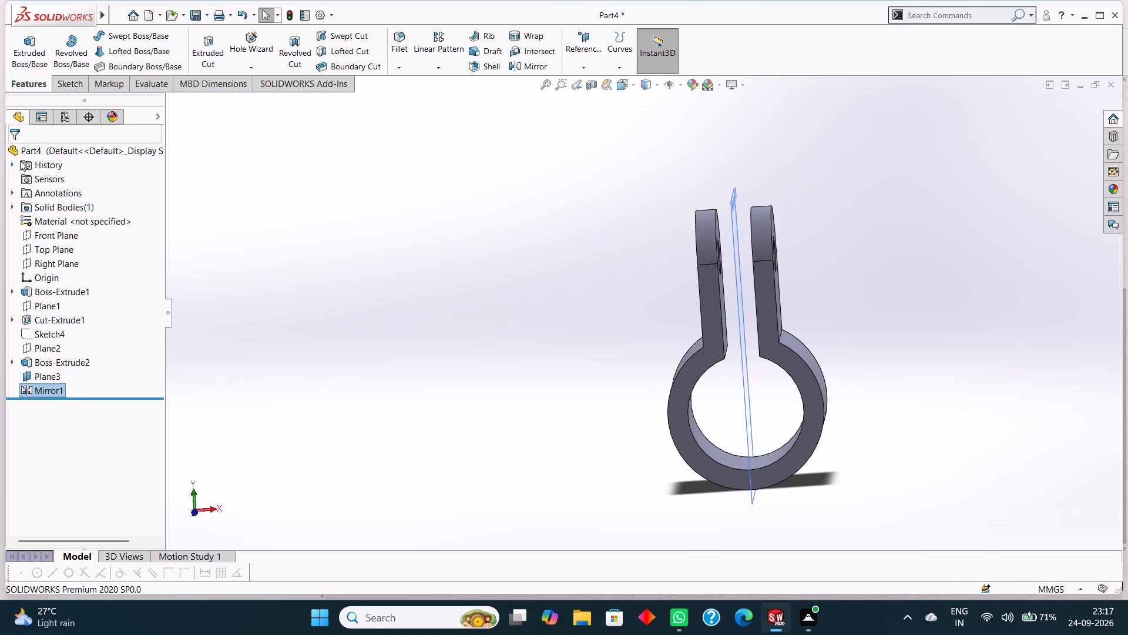
{"action": "left_click", "coordinate": [300, 252]}
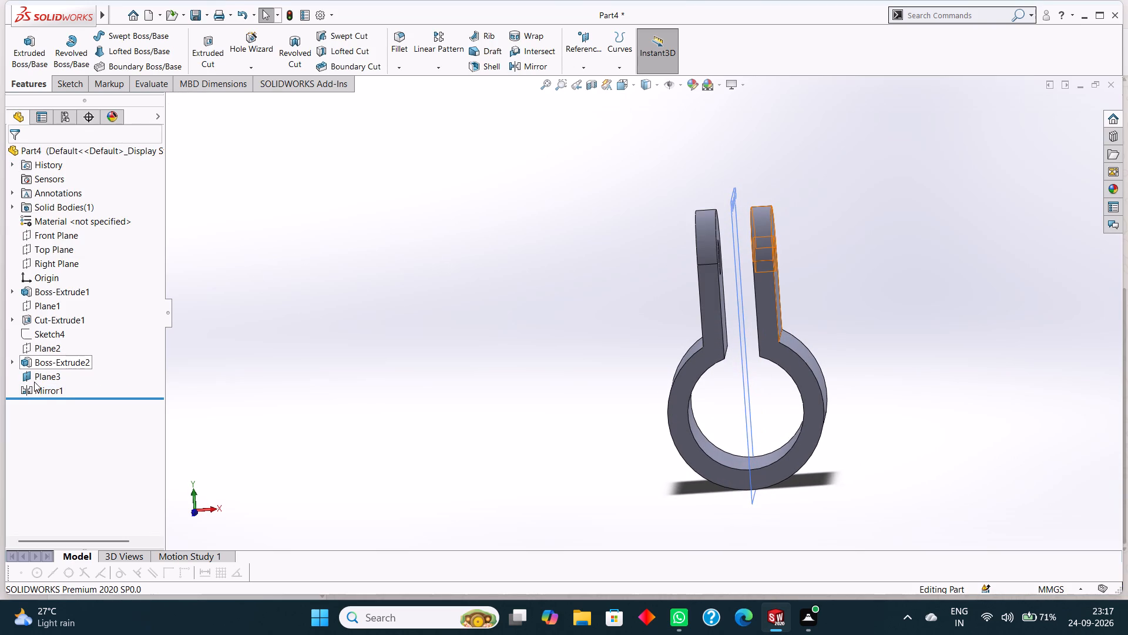
Hide Plane3, the mirror plane, in the model.
{"action": "left_click", "coordinate": [44, 378]}
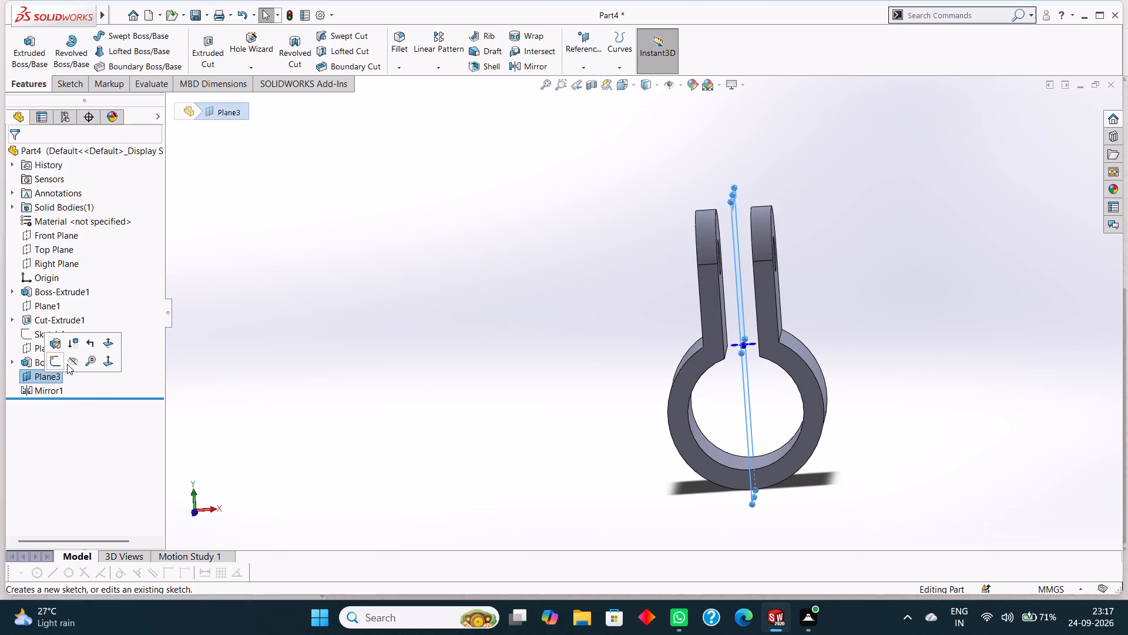
{"action": "left_click", "coordinate": [67, 364]}
{"action": "left_click", "coordinate": [343, 354]}
Examine the ring and its two lugs with their holes from several angles.
{"action": "middle_click_drag", "start_coordinate": [417, 362], "coordinate": [444, 372]}
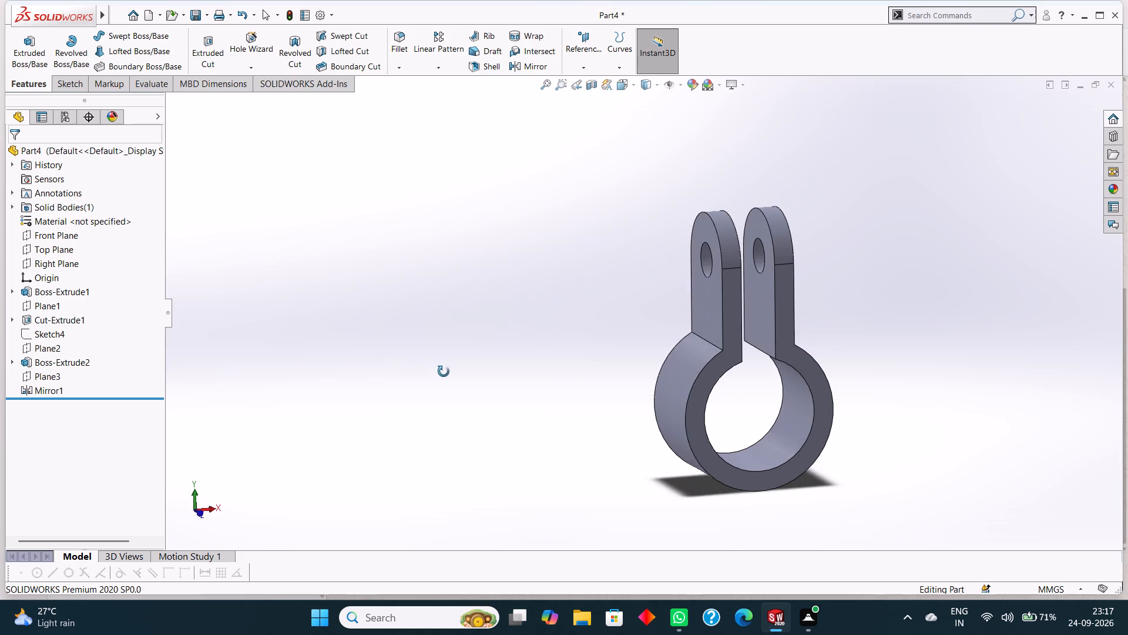
{"action": "middle_click_drag", "start_coordinate": [444, 372], "coordinate": [422, 330]}
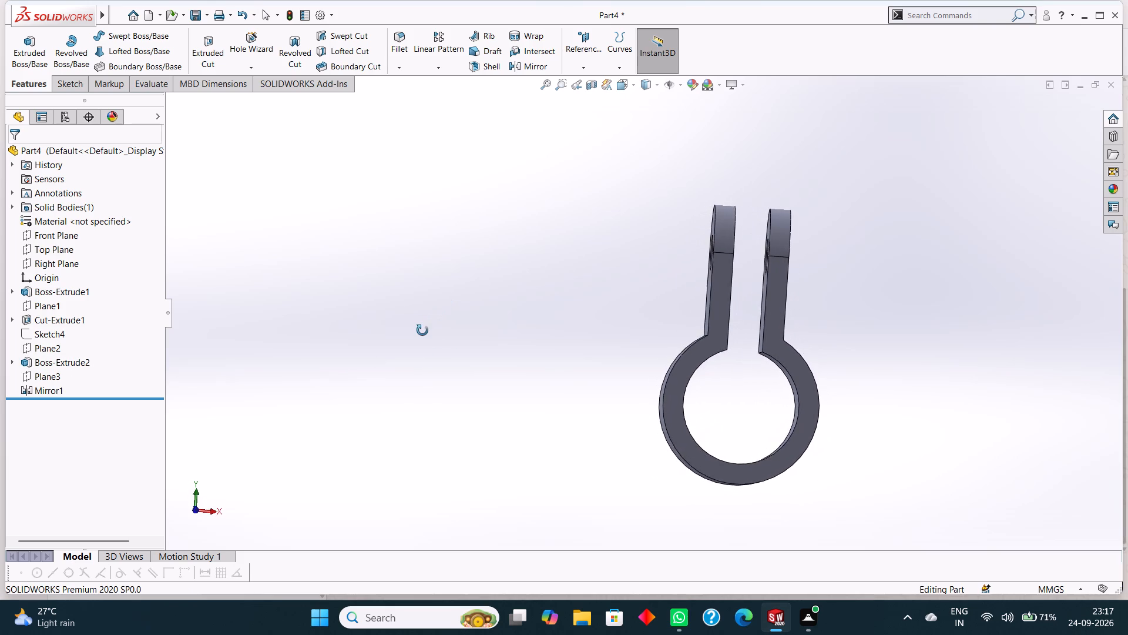
{"action": "middle_click_drag", "start_coordinate": [422, 330], "coordinate": [439, 346]}
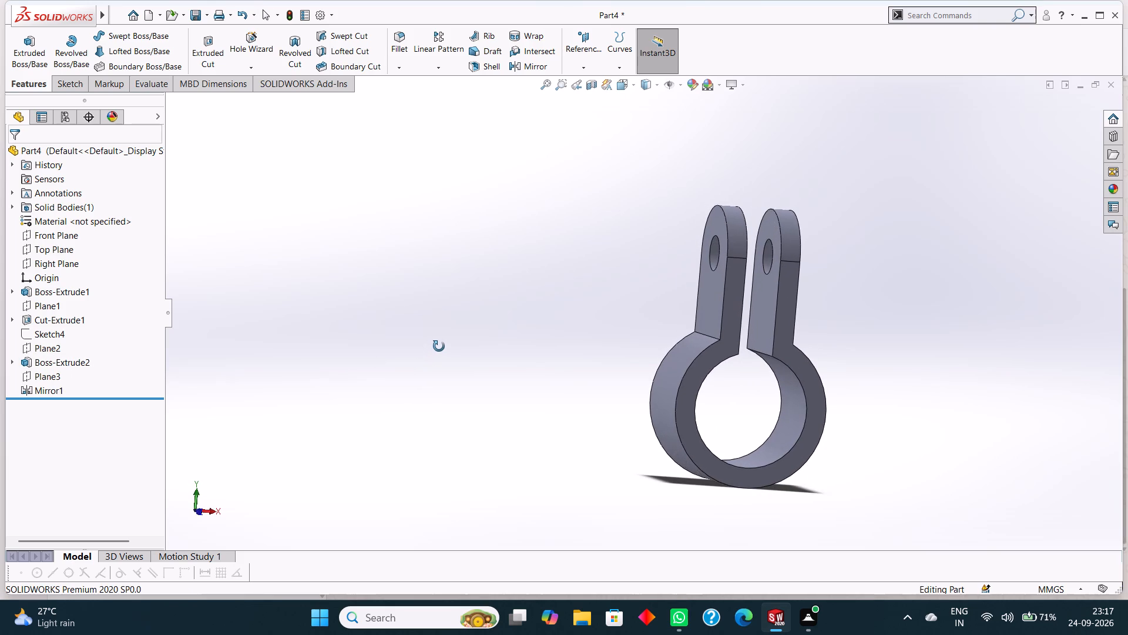
{"action": "middle_click_drag", "start_coordinate": [439, 346], "coordinate": [428, 350]}
{"action": "scroll", "coordinate": [427, 348], "scroll_direction": "up", "scroll_amount": 3}
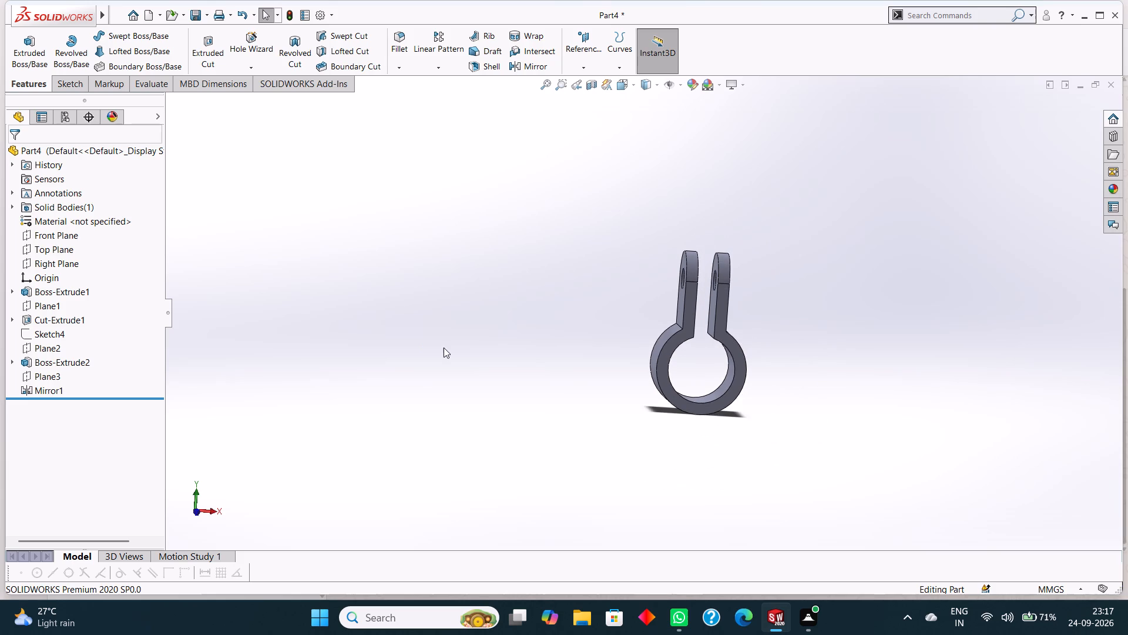
{"action": "middle_click_drag", "start_coordinate": [444, 347], "coordinate": [439, 340]}
{"action": "scroll", "coordinate": [439, 340], "scroll_direction": "up", "scroll_amount": 2}
{"action": "middle_click_drag", "start_coordinate": [559, 360], "coordinate": [526, 326]}
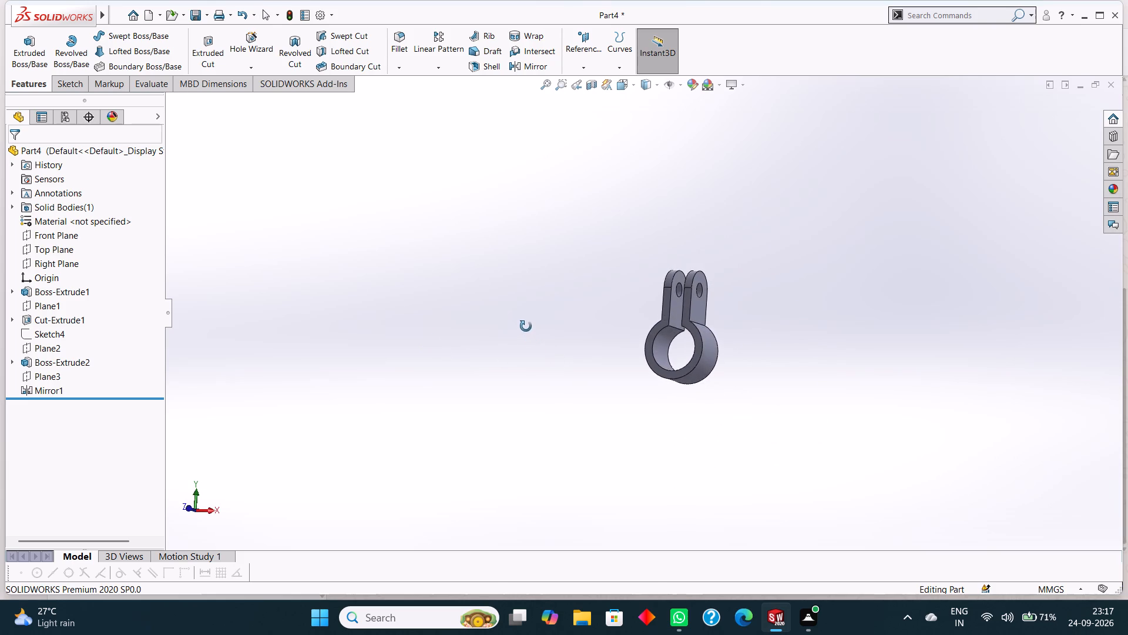
{"action": "middle_click_drag", "start_coordinate": [526, 326], "coordinate": [501, 329]}
{"action": "scroll", "coordinate": [730, 339], "scroll_direction": "down", "scroll_amount": 3}
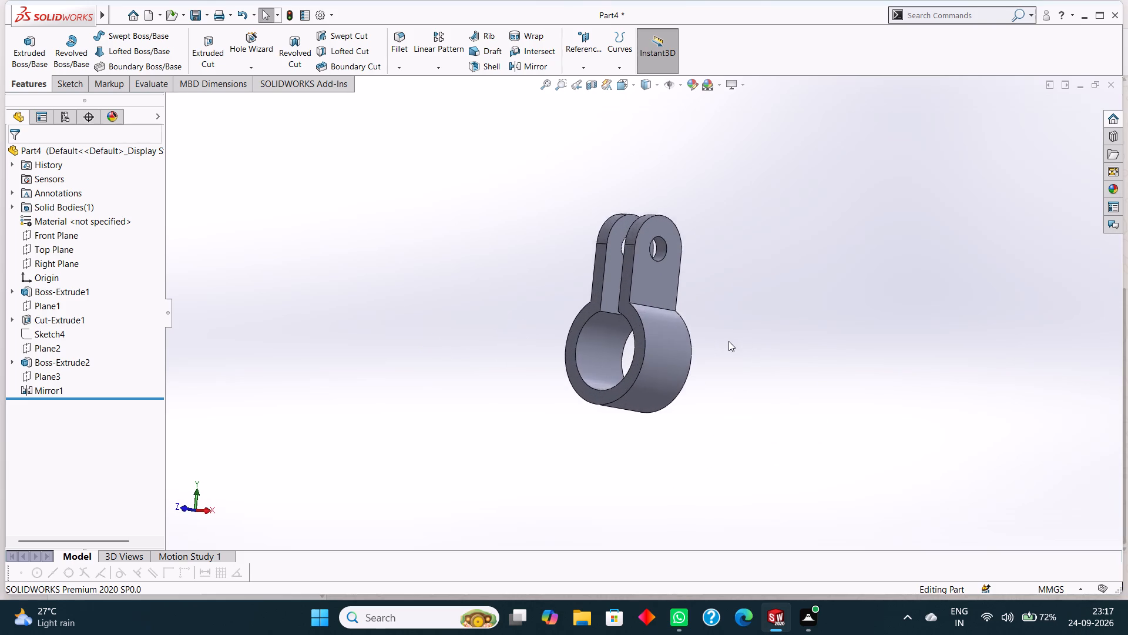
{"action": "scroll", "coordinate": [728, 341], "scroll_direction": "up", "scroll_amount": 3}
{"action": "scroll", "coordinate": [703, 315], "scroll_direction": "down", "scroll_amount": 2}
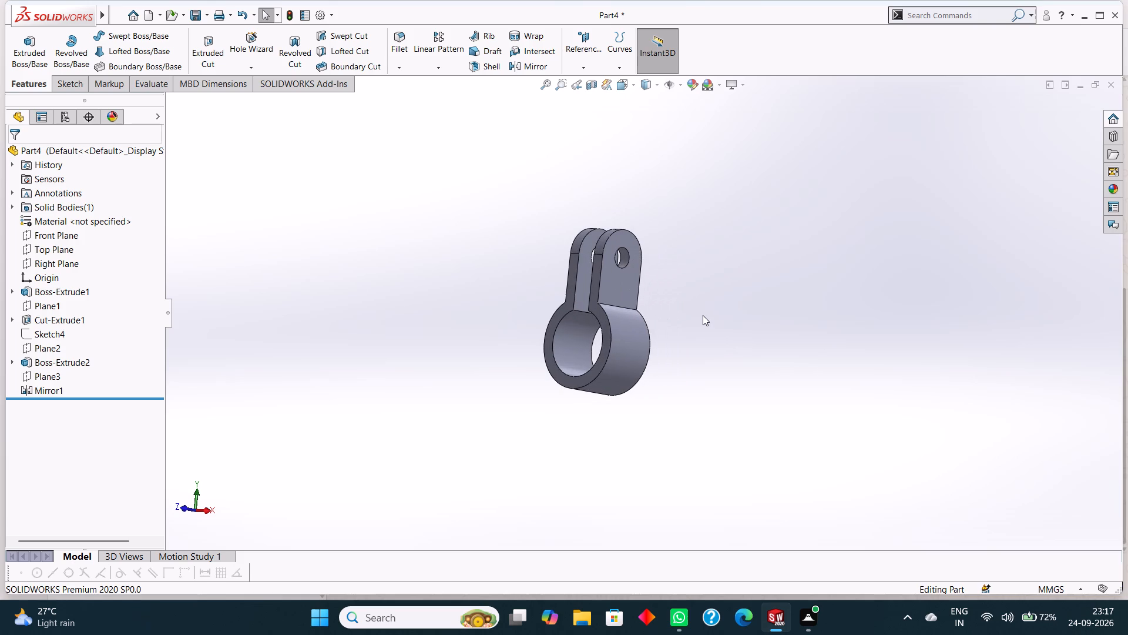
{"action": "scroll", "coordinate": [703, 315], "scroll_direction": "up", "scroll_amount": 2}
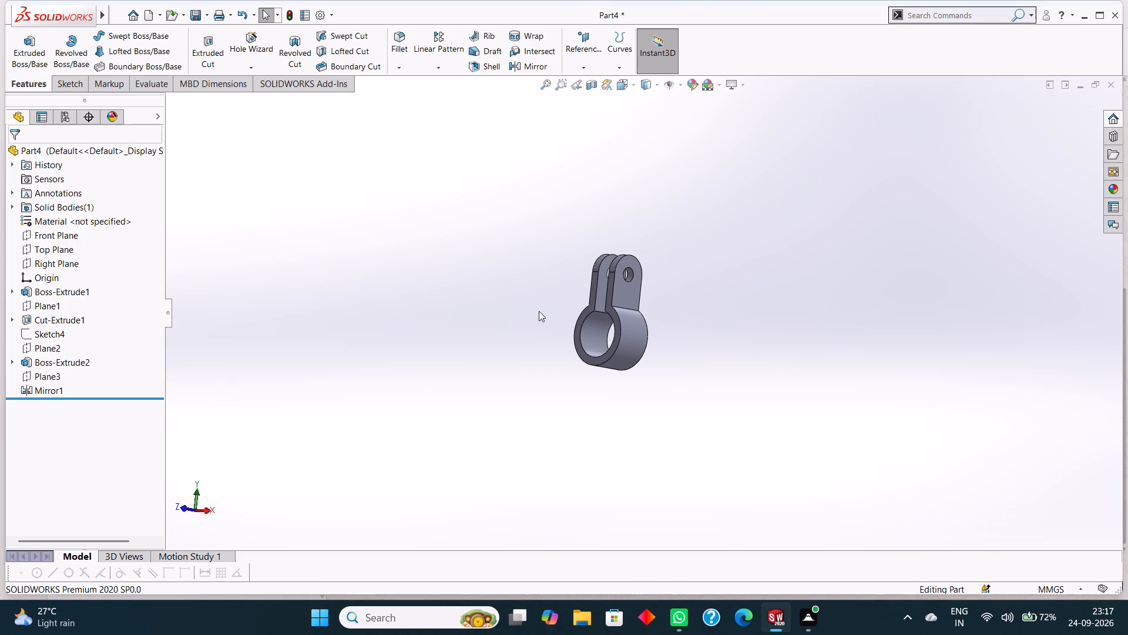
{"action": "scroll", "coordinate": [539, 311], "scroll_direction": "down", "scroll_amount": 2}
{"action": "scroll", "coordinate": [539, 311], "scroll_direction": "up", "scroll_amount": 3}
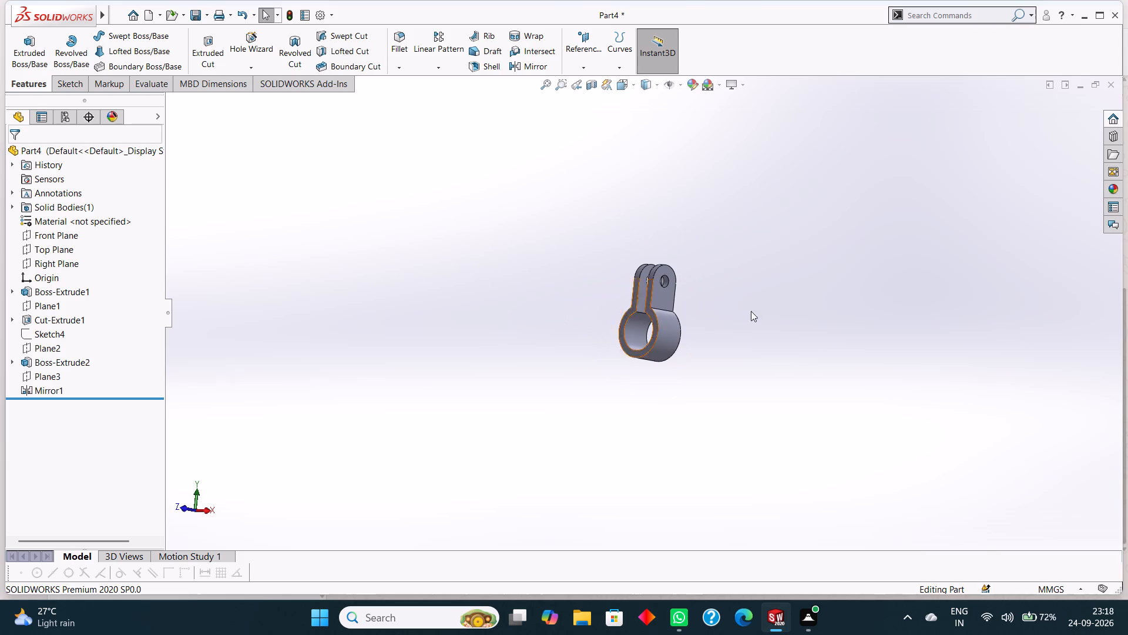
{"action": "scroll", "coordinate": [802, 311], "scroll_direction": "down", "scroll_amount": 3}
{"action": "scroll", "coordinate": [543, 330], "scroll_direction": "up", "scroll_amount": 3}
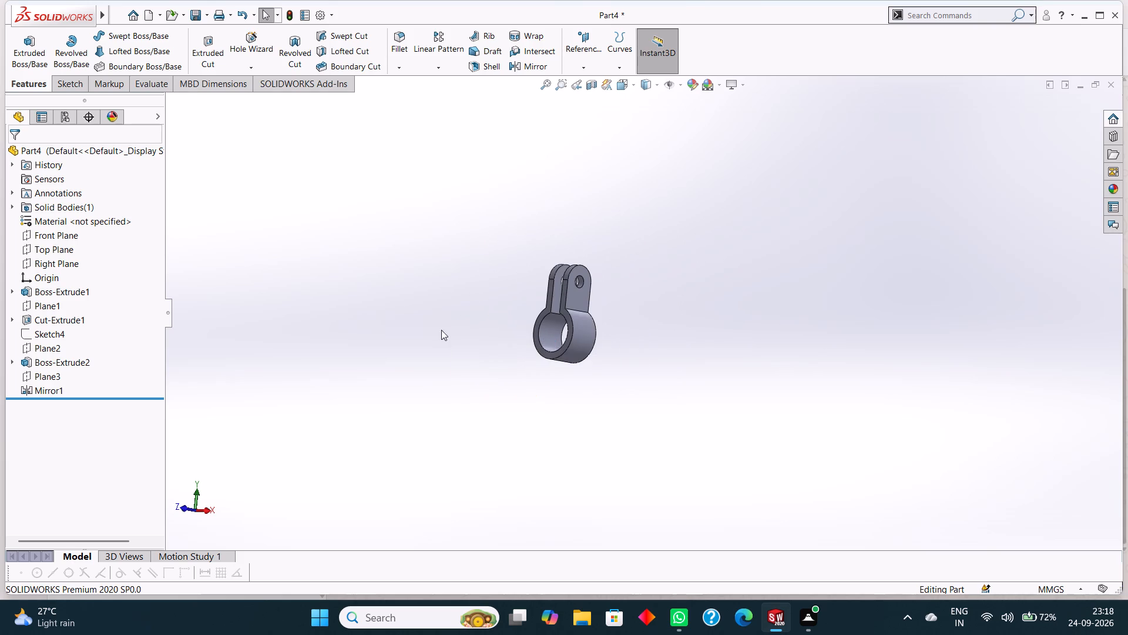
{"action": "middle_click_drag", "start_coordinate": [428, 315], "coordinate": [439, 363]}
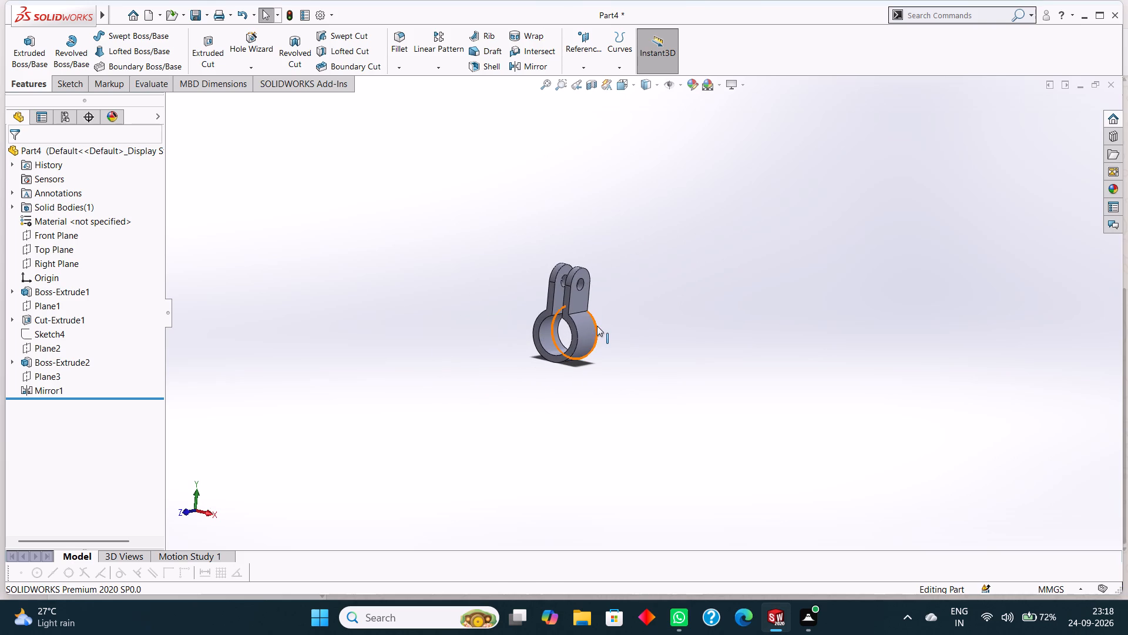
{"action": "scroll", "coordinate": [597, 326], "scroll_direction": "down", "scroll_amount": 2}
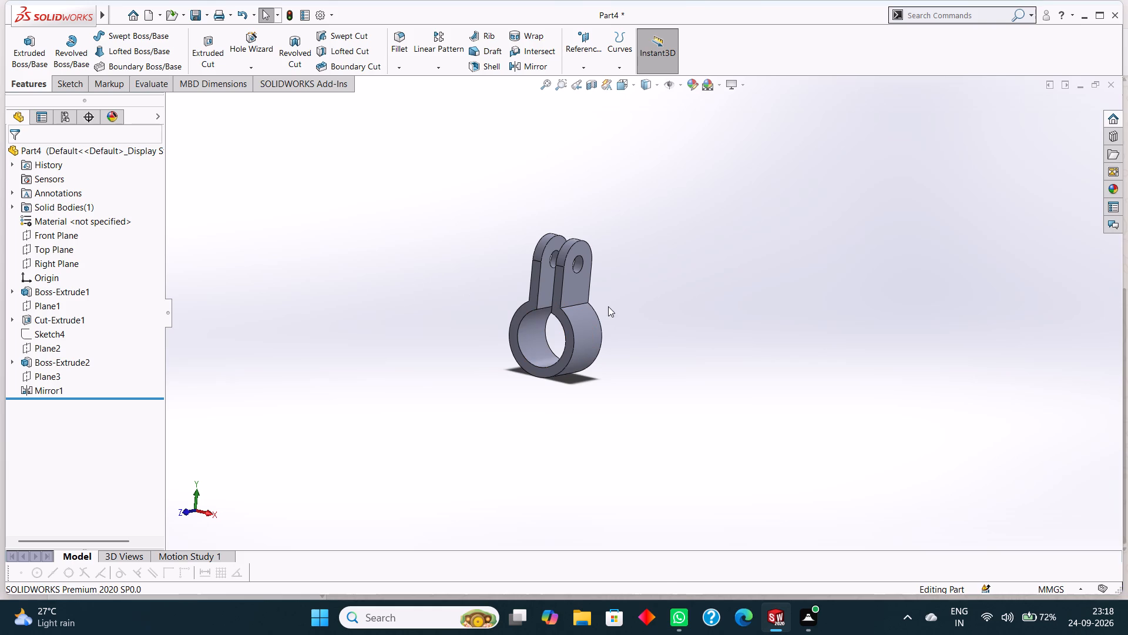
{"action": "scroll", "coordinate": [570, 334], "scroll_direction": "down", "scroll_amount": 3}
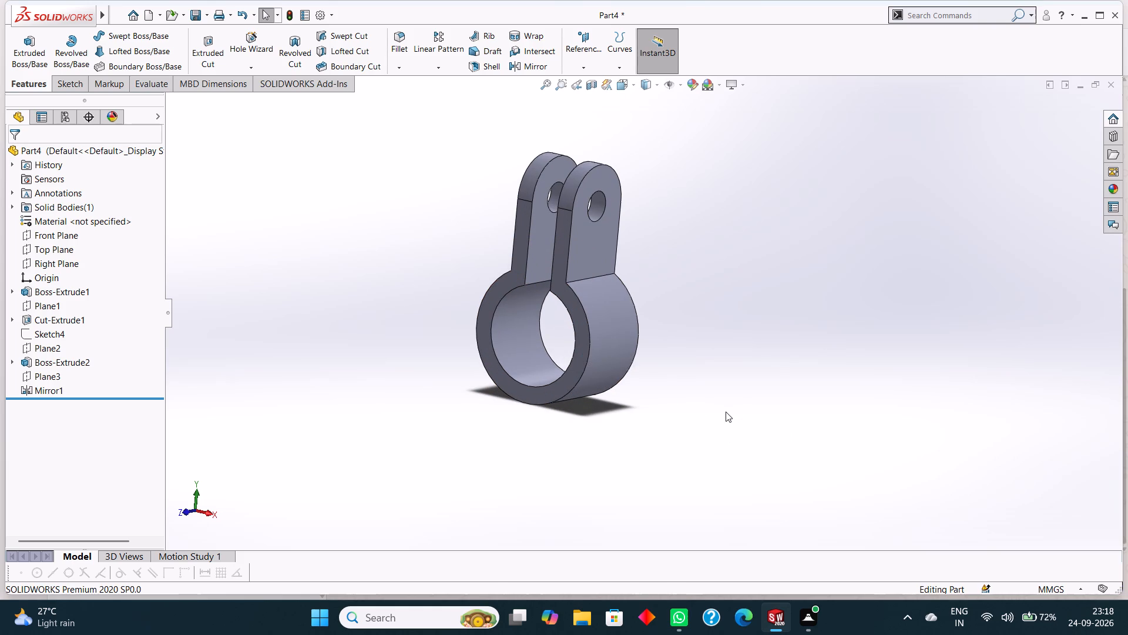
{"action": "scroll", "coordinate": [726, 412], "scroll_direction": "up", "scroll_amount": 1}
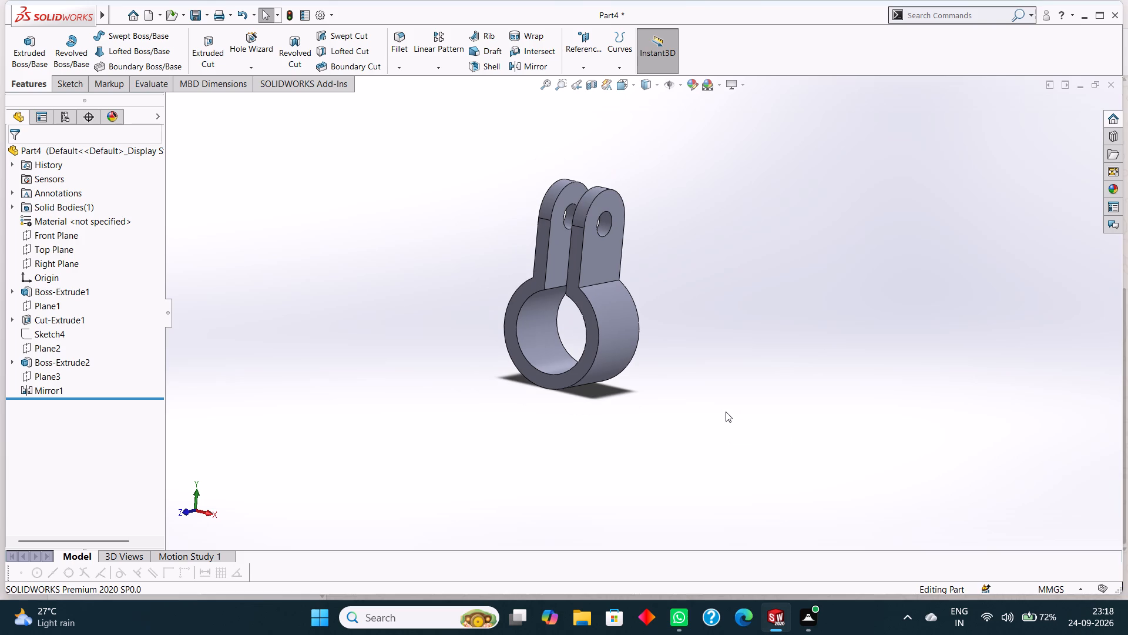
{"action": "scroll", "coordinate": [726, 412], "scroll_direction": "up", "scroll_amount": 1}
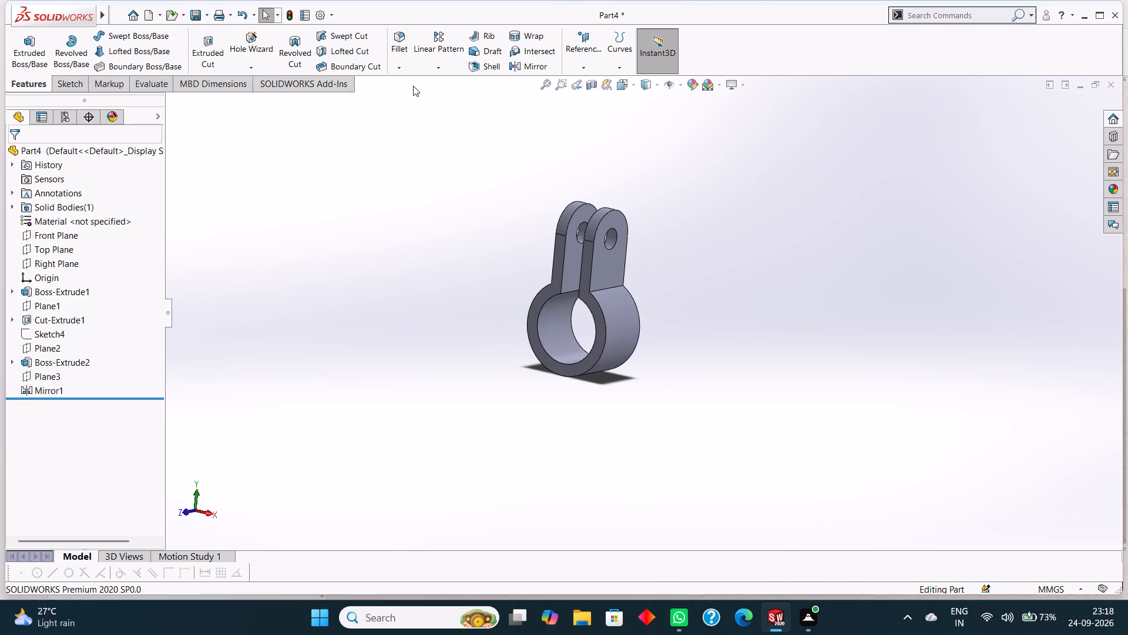
Create a reference plane offset 18 mm from the Front Plane, through the middle of the ring's width.
{"action": "left_click", "coordinate": [585, 71]}
{"action": "left_click", "coordinate": [595, 82]}
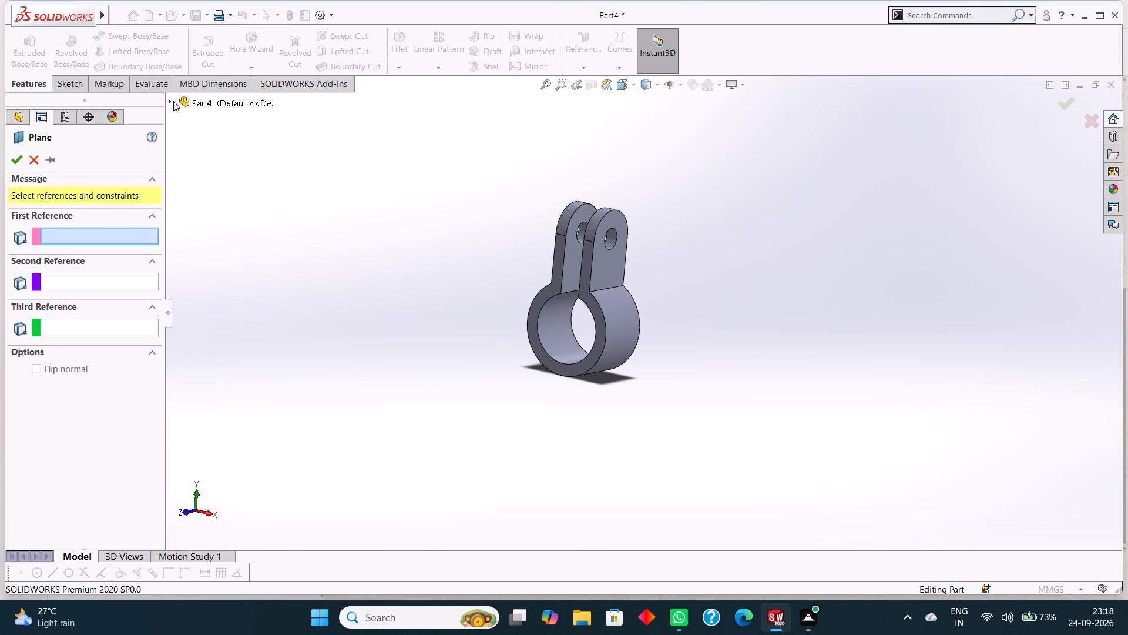
{"action": "left_click", "coordinate": [173, 101]}
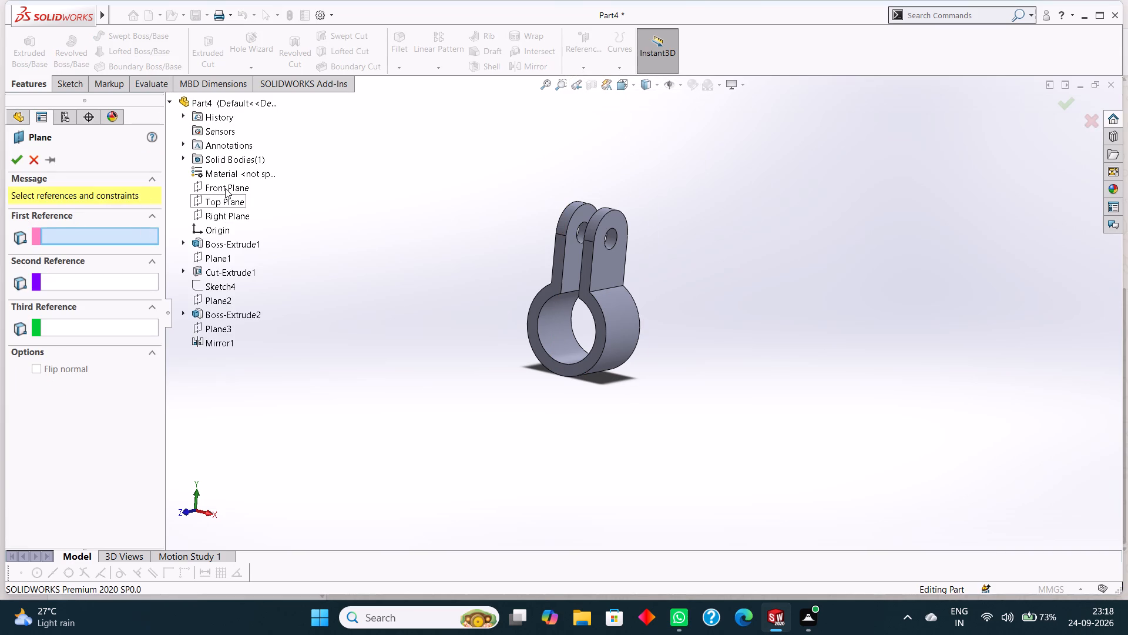
{"action": "left_click", "coordinate": [225, 188]}
{"action": "middle_click_drag", "start_coordinate": [700, 245], "coordinate": [639, 261]}
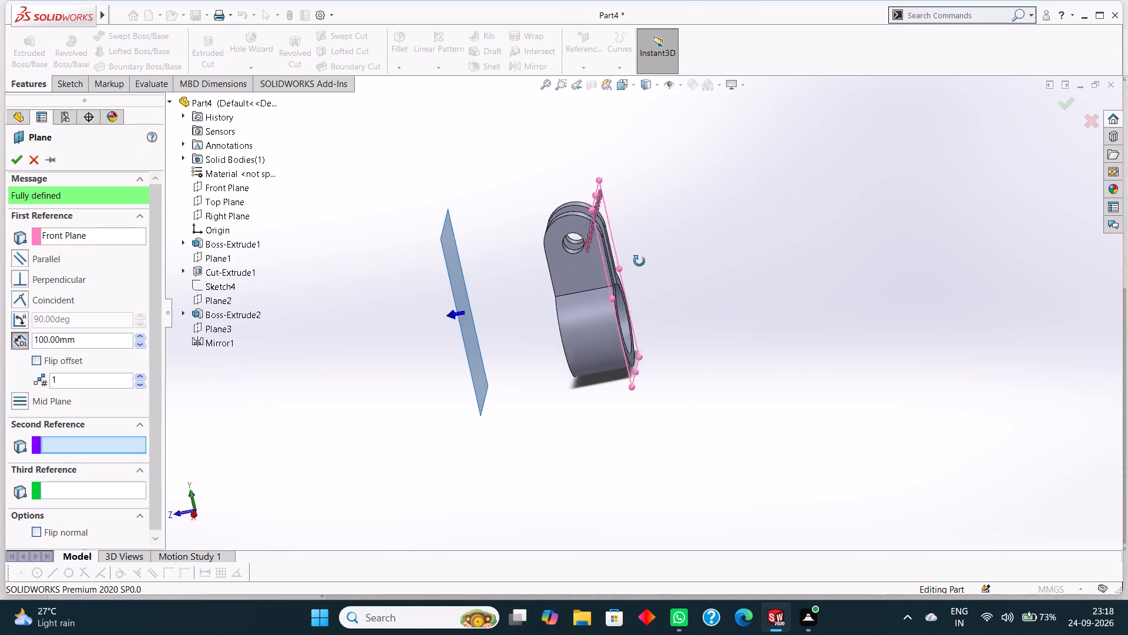
{"action": "middle_click_drag", "start_coordinate": [639, 261], "coordinate": [640, 216]}
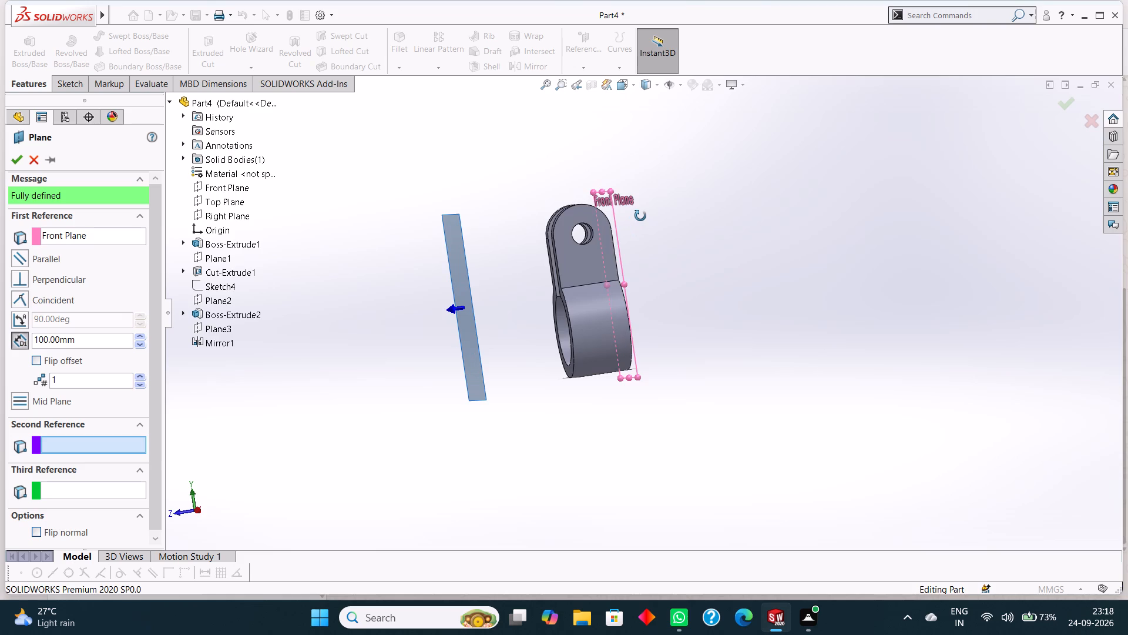
{"action": "middle_click_drag", "start_coordinate": [640, 216], "coordinate": [632, 220]}
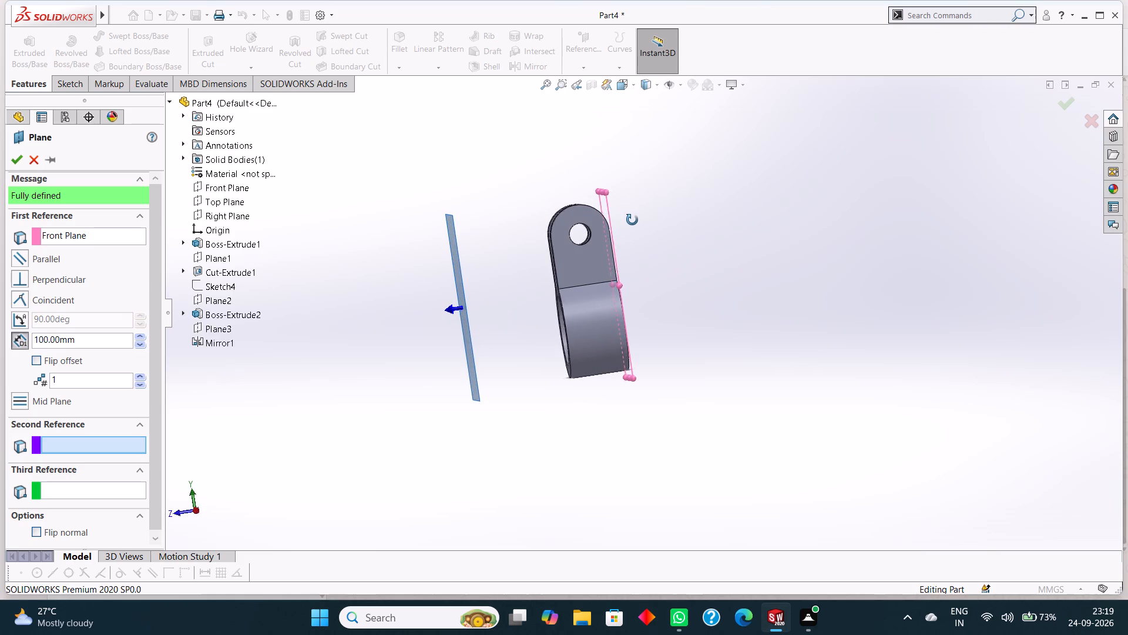
{"action": "middle_click_drag", "start_coordinate": [632, 220], "coordinate": [633, 220]}
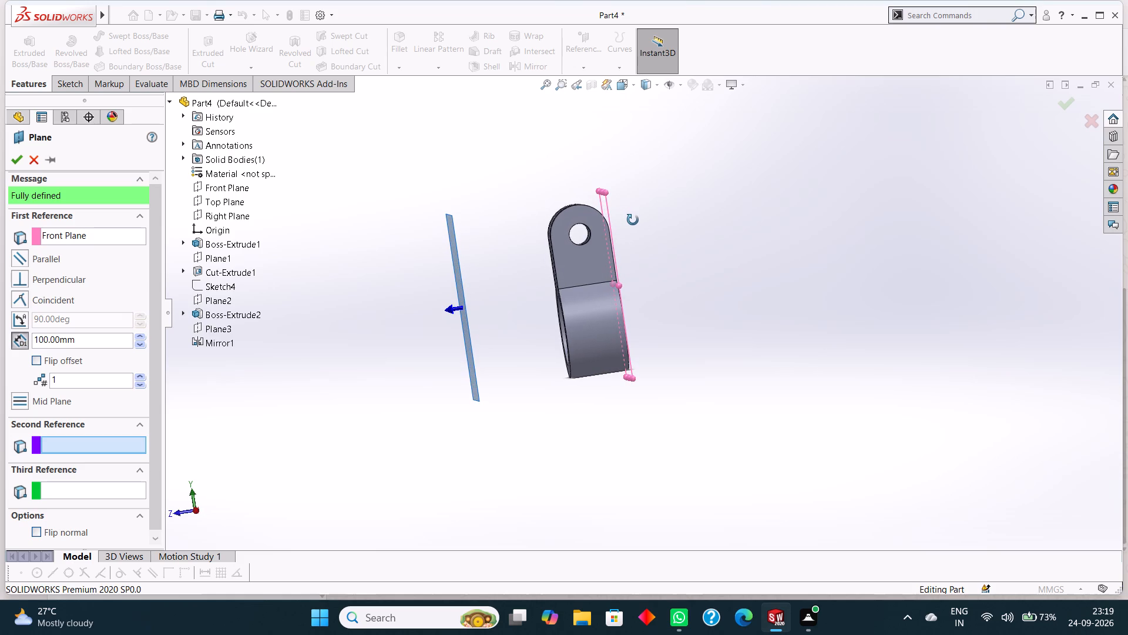
{"action": "middle_click_drag", "start_coordinate": [633, 220], "coordinate": [633, 220]}
{"action": "left_click", "coordinate": [91, 334]}
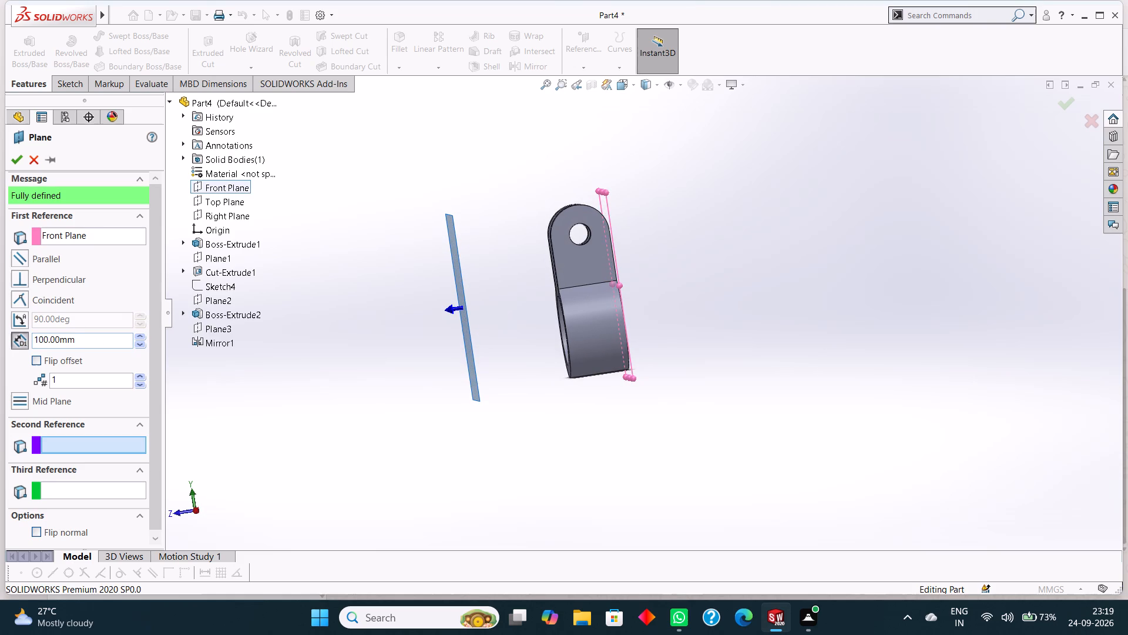
{"action": "left_click_drag", "start_coordinate": [114, 340], "coordinate": [0, 329]}
{"action": "type", "text": "18"}
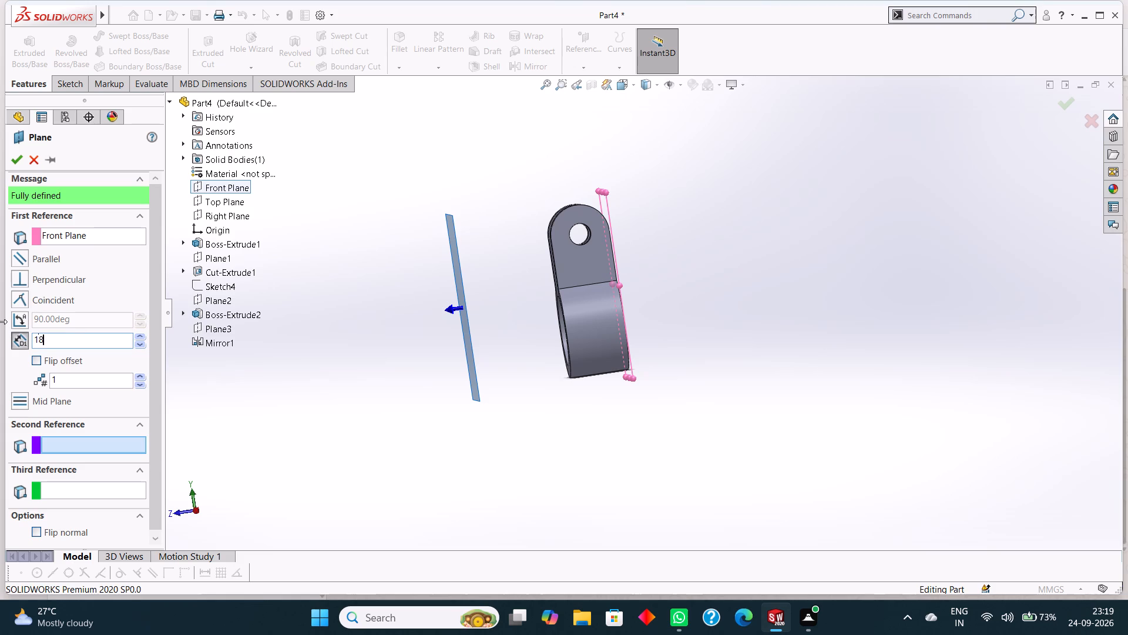
{"action": "key", "text": "Return"}
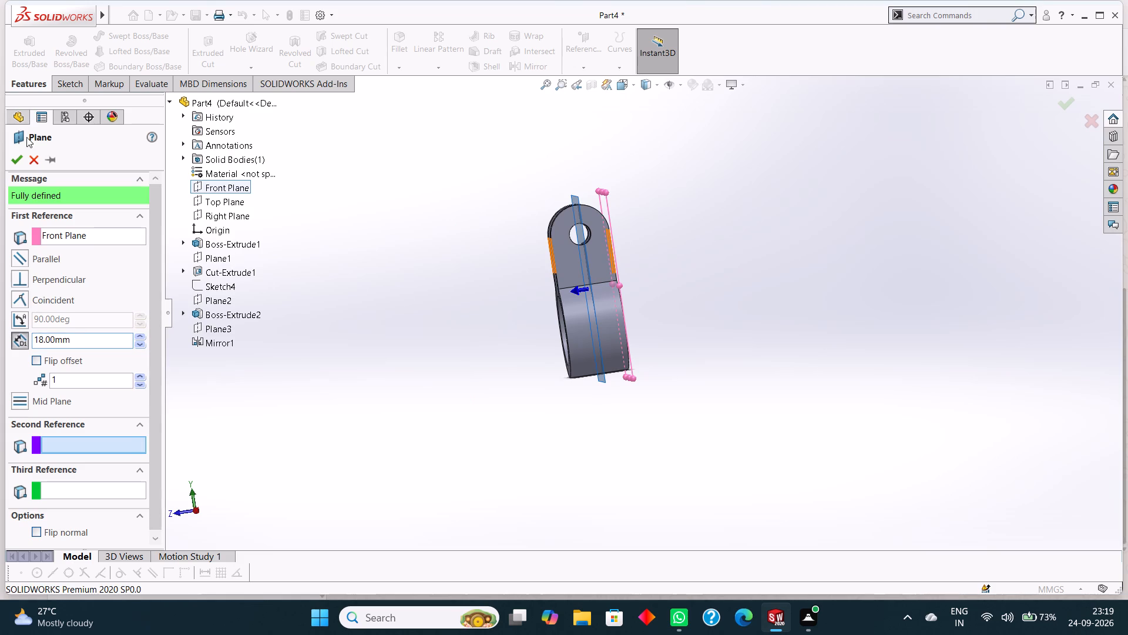
{"action": "left_click", "coordinate": [16, 156]}
Start a new sketch on the 18 mm offset plane, viewed normal to it.
{"action": "middle_click_drag", "start_coordinate": [383, 282], "coordinate": [439, 295]}
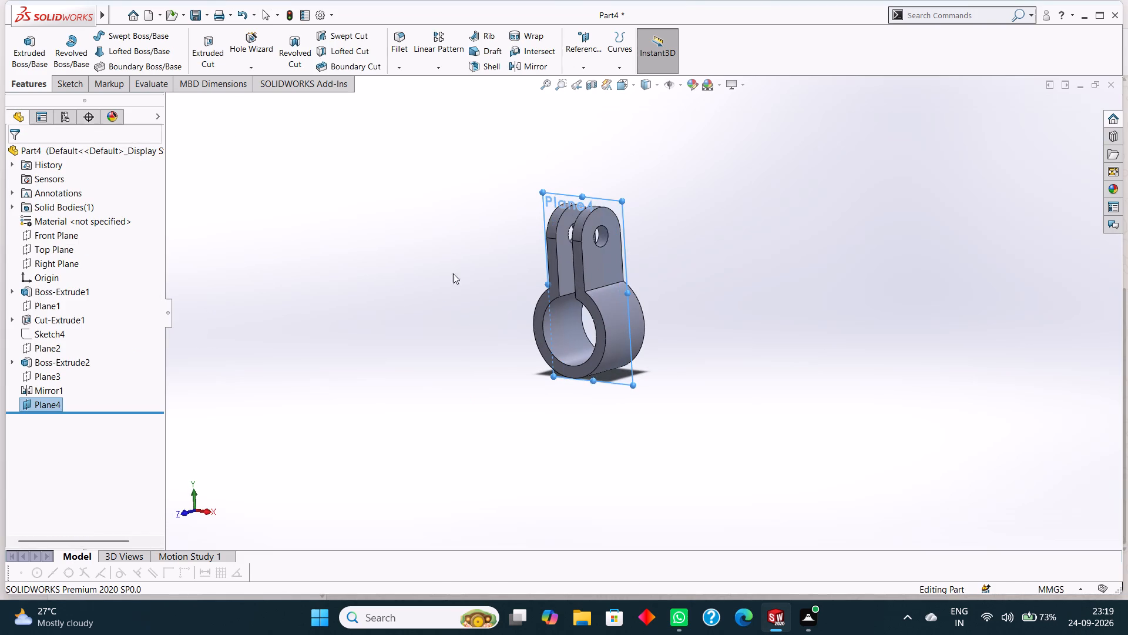
{"action": "middle_click_drag", "start_coordinate": [727, 250], "coordinate": [769, 250]}
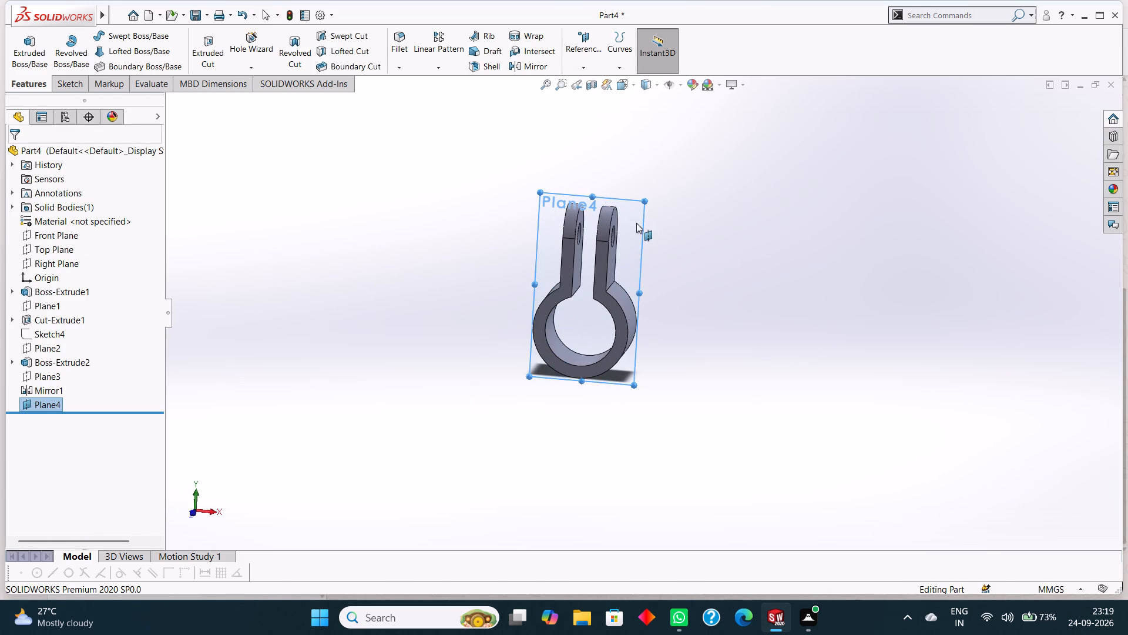
{"action": "left_click", "coordinate": [633, 205]}
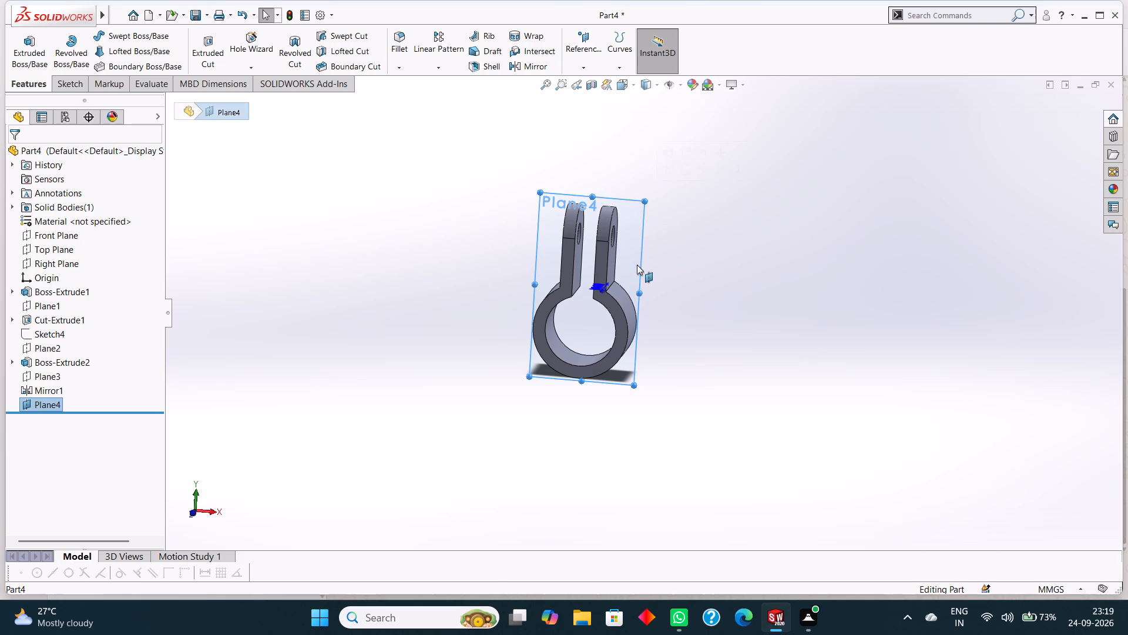
{"action": "key", "text": "ctrl+8"}
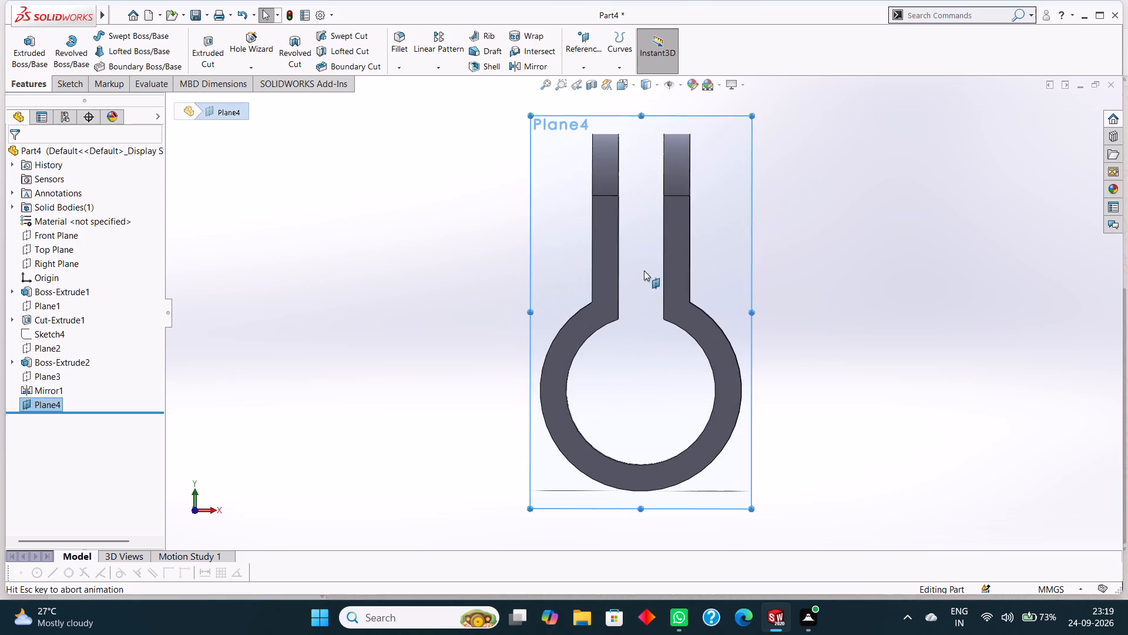
{"action": "scroll", "coordinate": [815, 350], "scroll_direction": "up", "scroll_amount": 2}
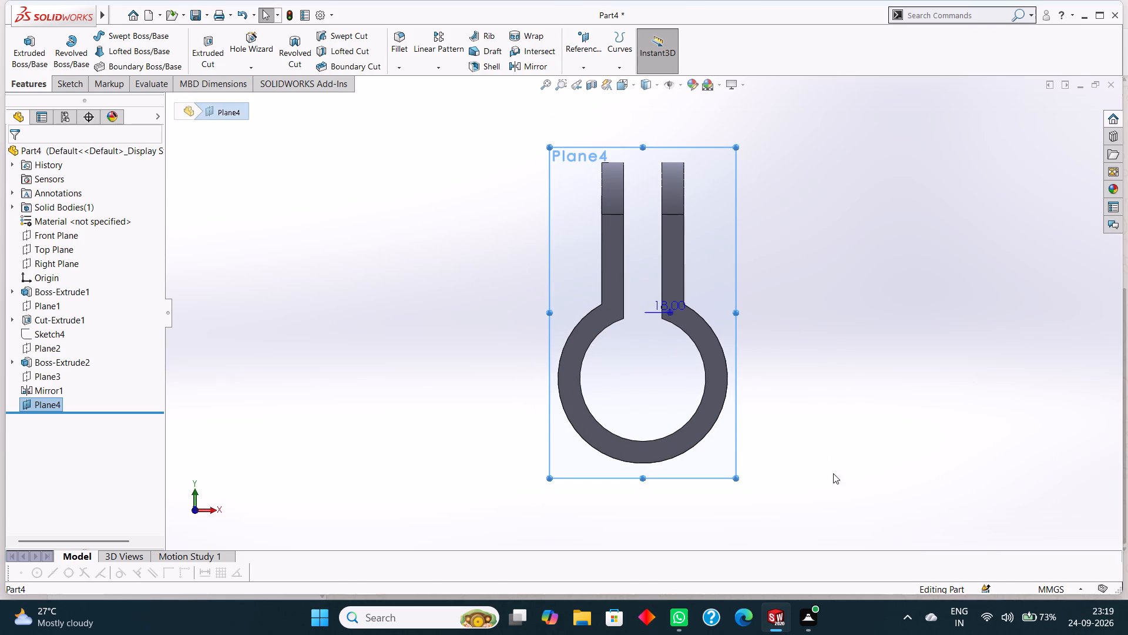
{"action": "scroll", "coordinate": [852, 503], "scroll_direction": "up", "scroll_amount": 1}
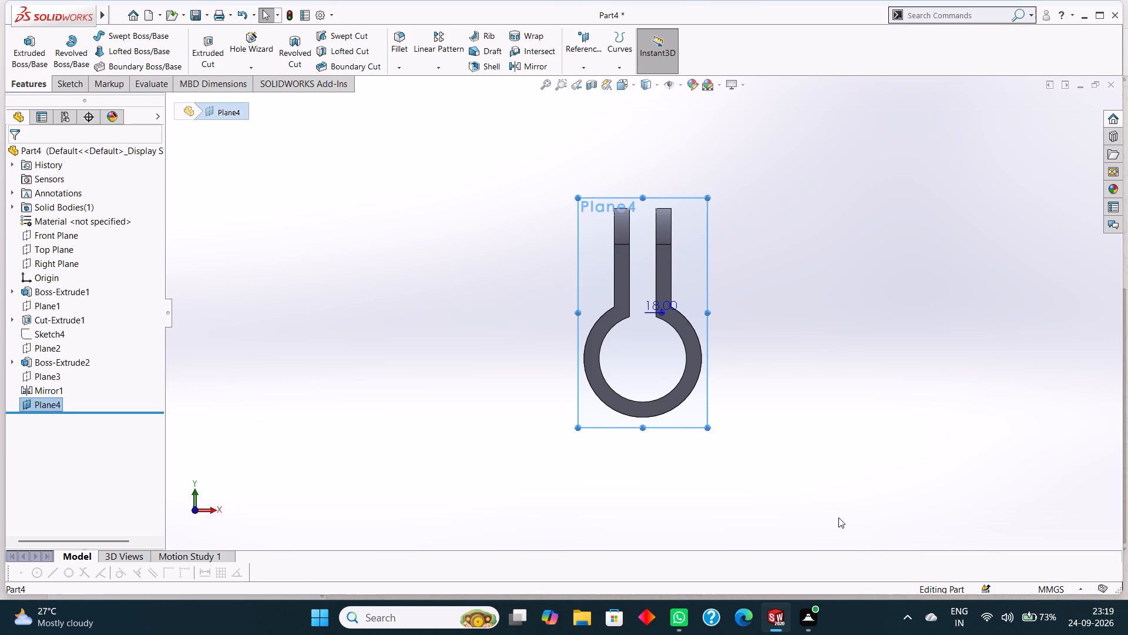
{"action": "scroll", "coordinate": [838, 517], "scroll_direction": "up", "scroll_amount": 2}
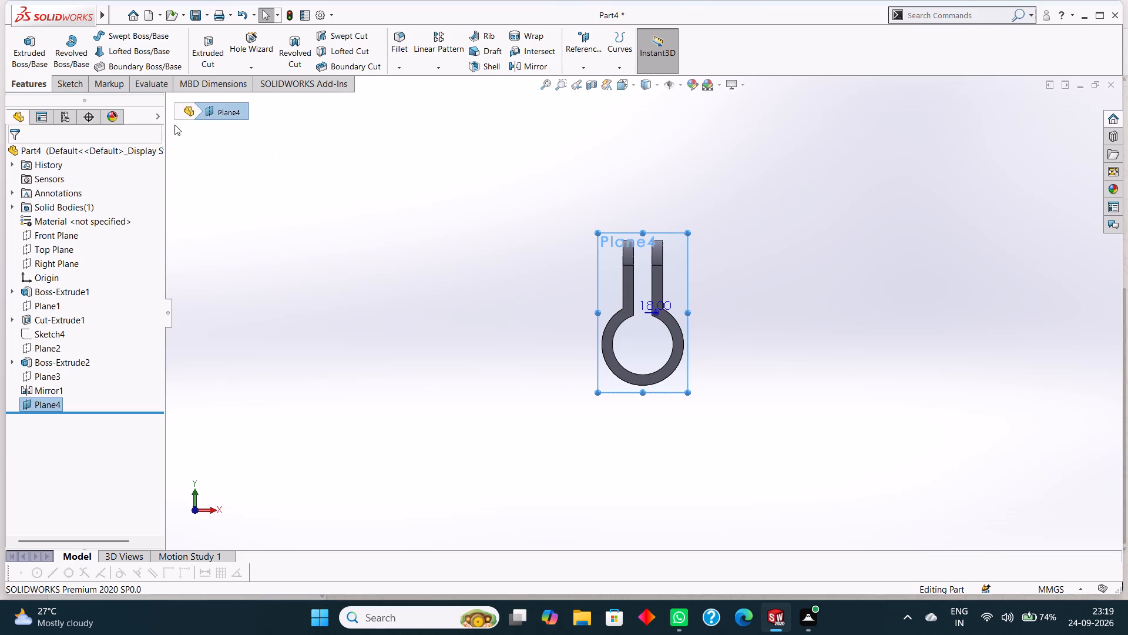
{"action": "right_click", "coordinate": [673, 245]}
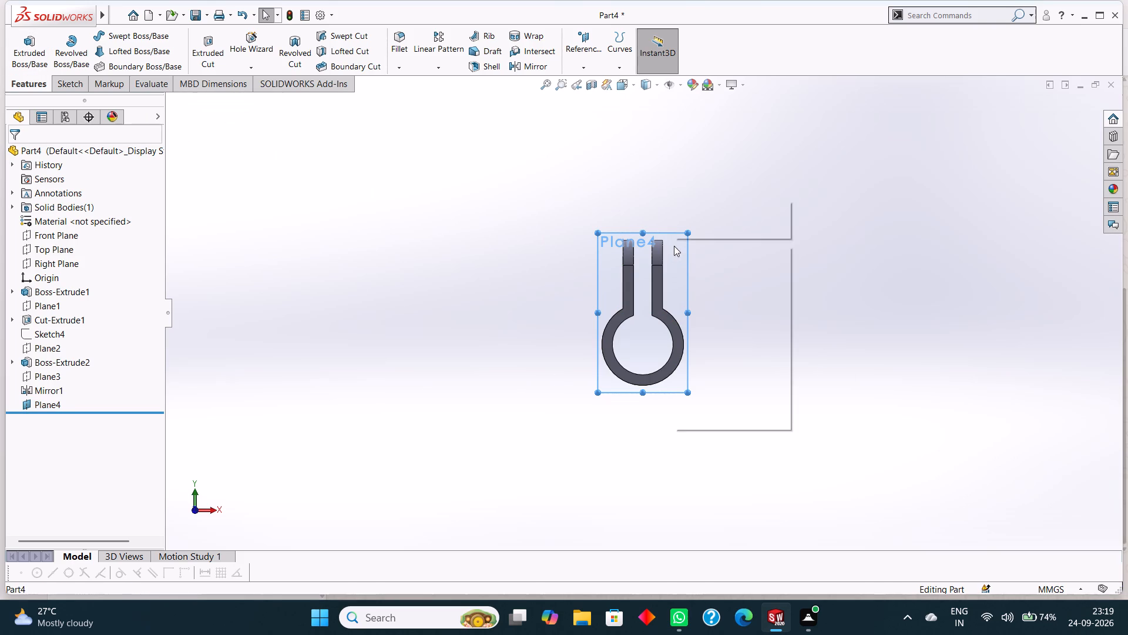
{"action": "left_click", "coordinate": [697, 228]}
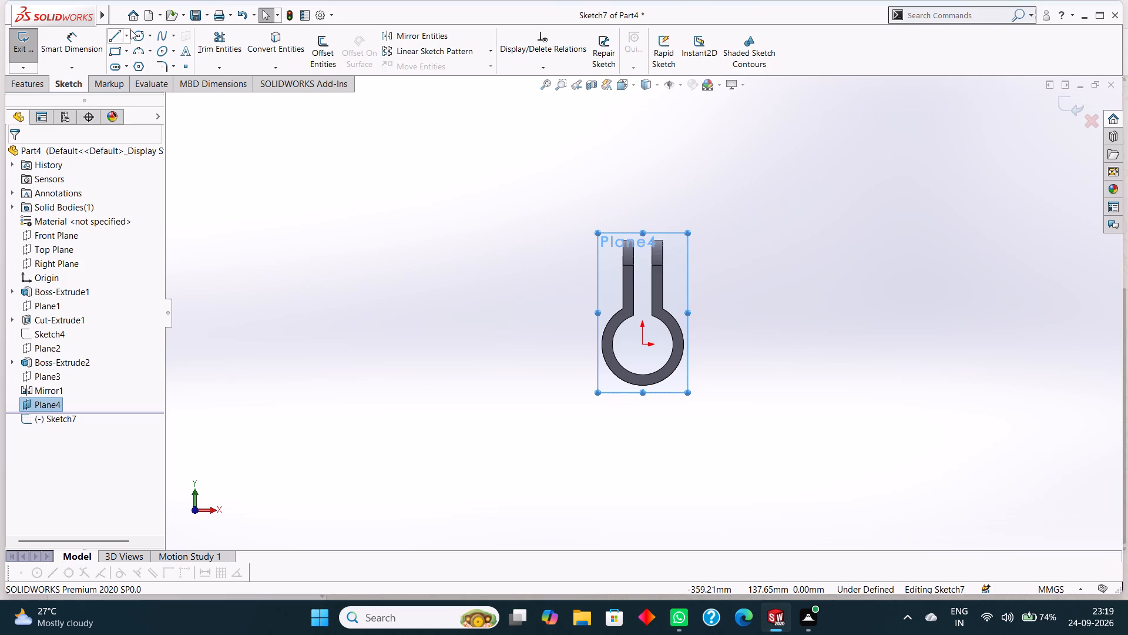
Sketch a 15 mm horizontal line in the empty area below and to the right of the ring.
{"action": "left_click", "coordinate": [115, 36]}
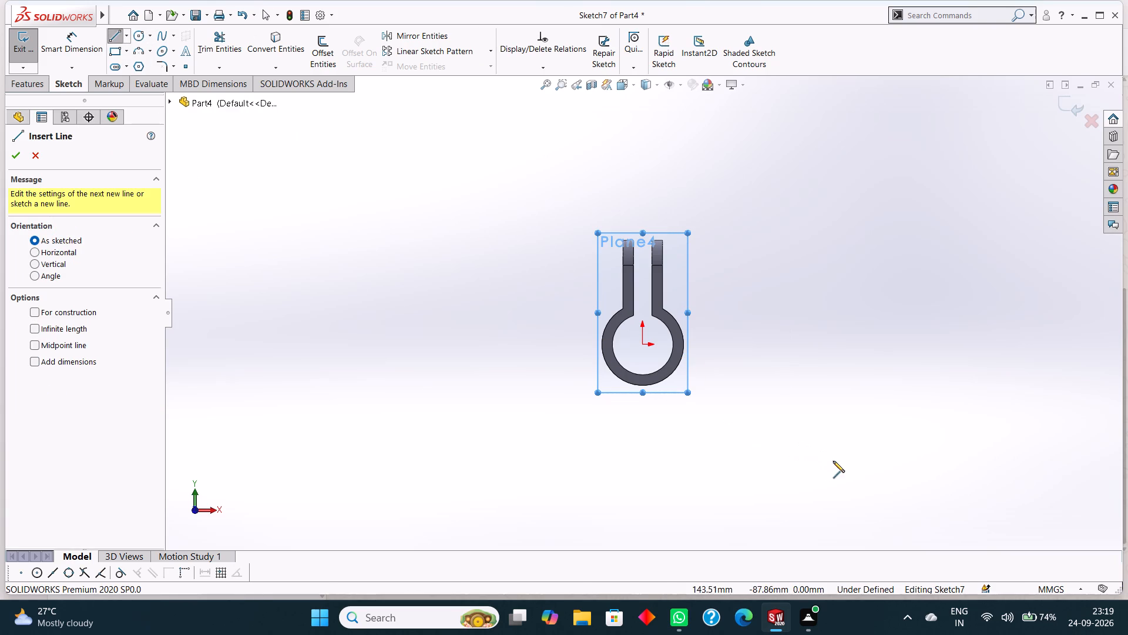
{"action": "left_click", "coordinate": [765, 437]}
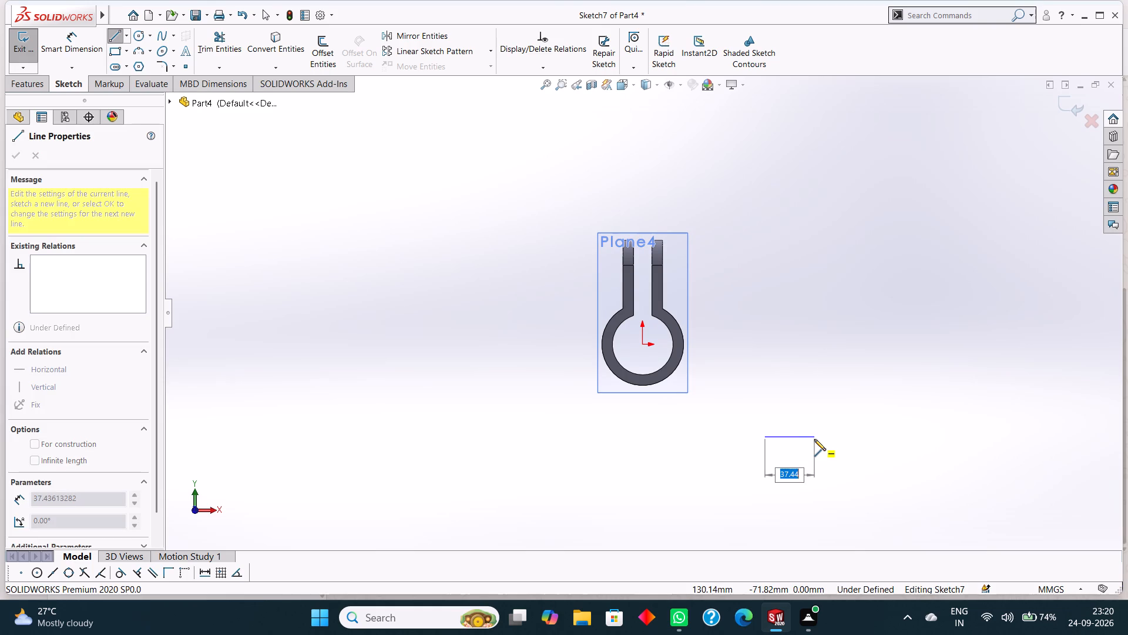
{"action": "type", "text": "15"}
{"action": "key", "text": "Return"}
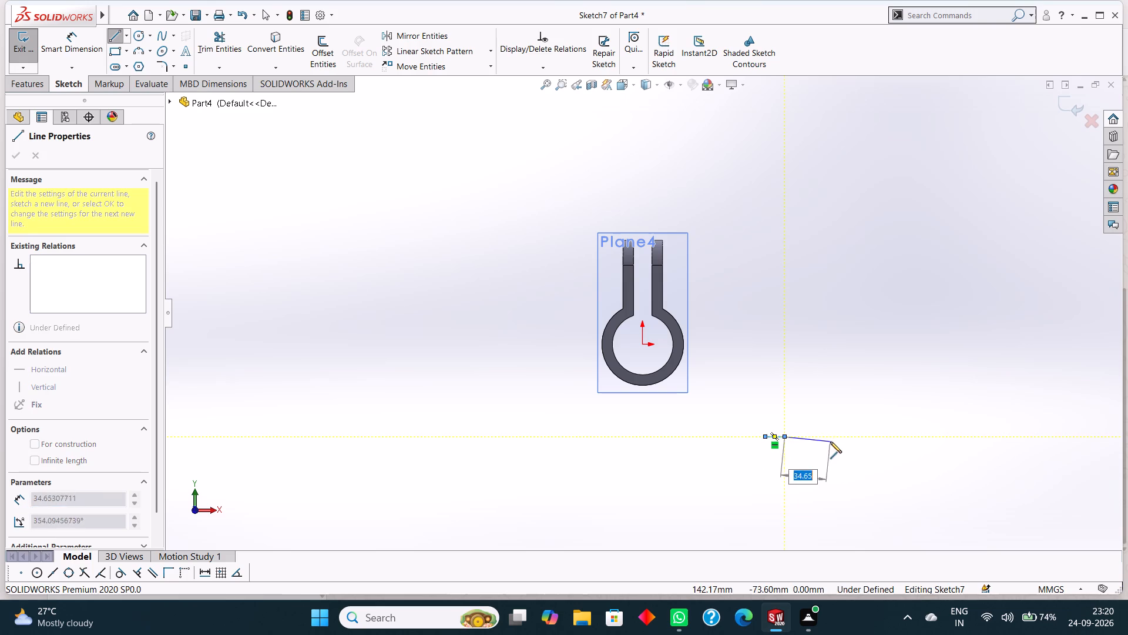
{"action": "right_click", "coordinate": [831, 430]}
{"action": "left_click", "coordinate": [858, 437]}
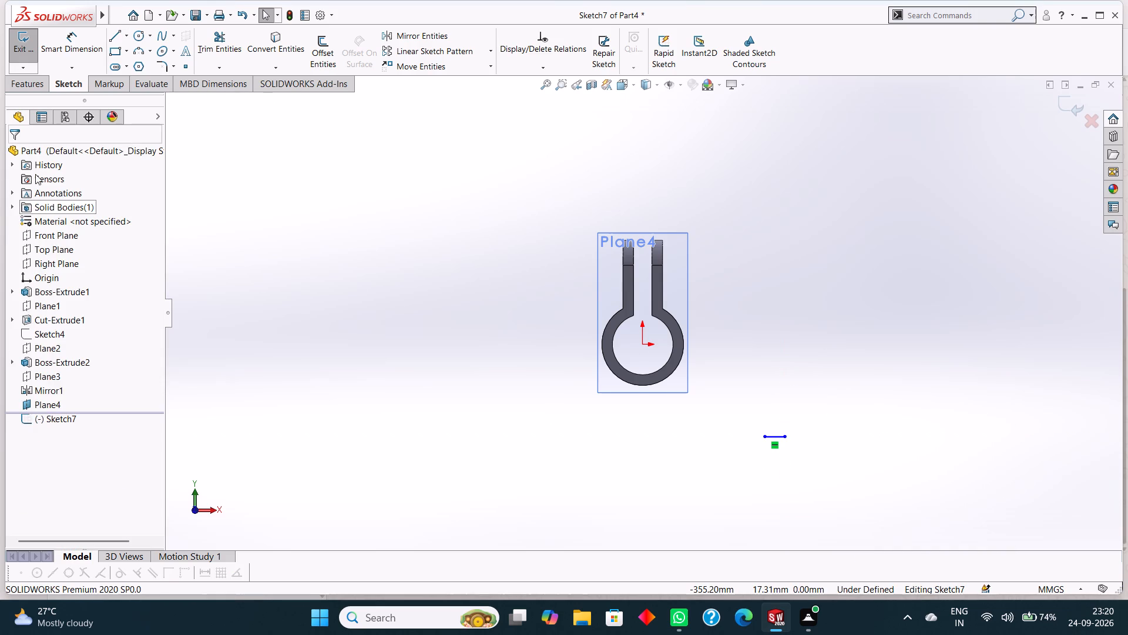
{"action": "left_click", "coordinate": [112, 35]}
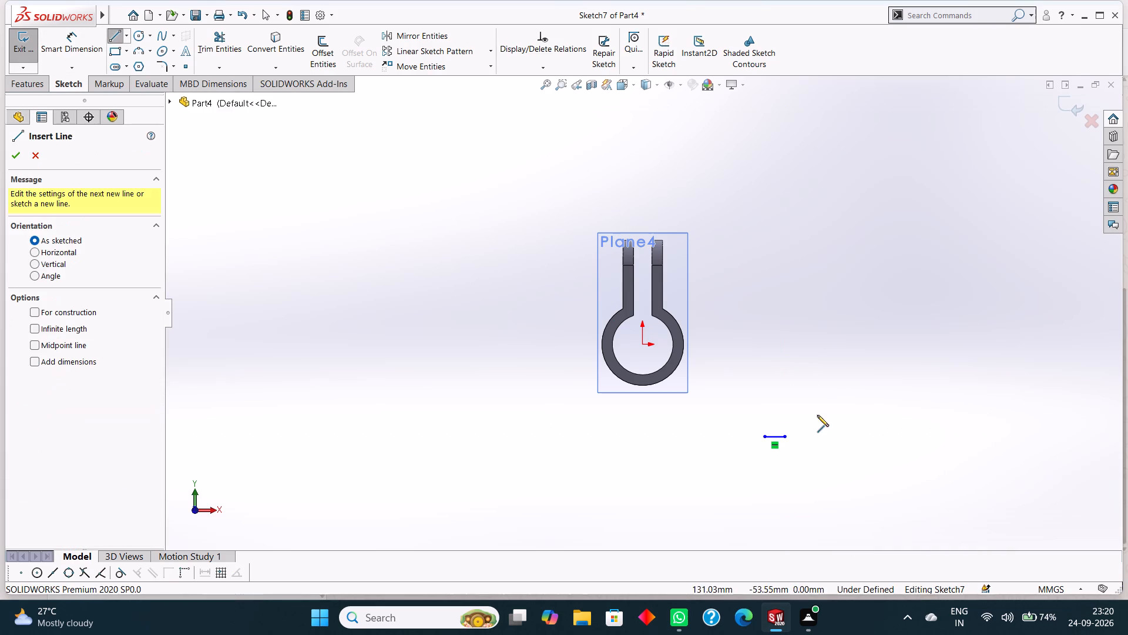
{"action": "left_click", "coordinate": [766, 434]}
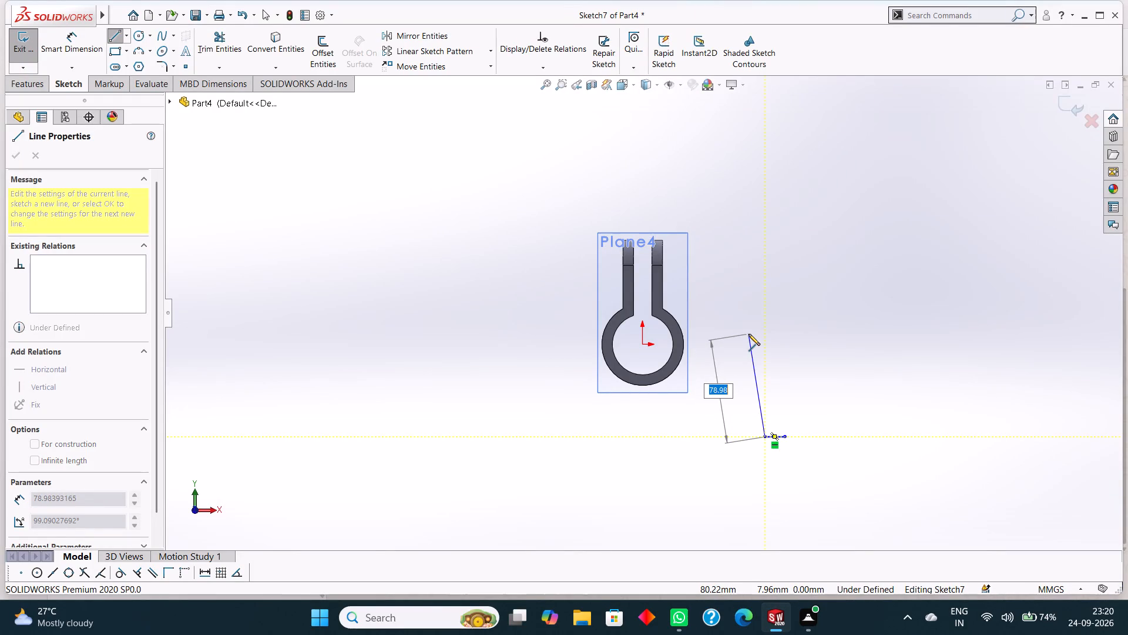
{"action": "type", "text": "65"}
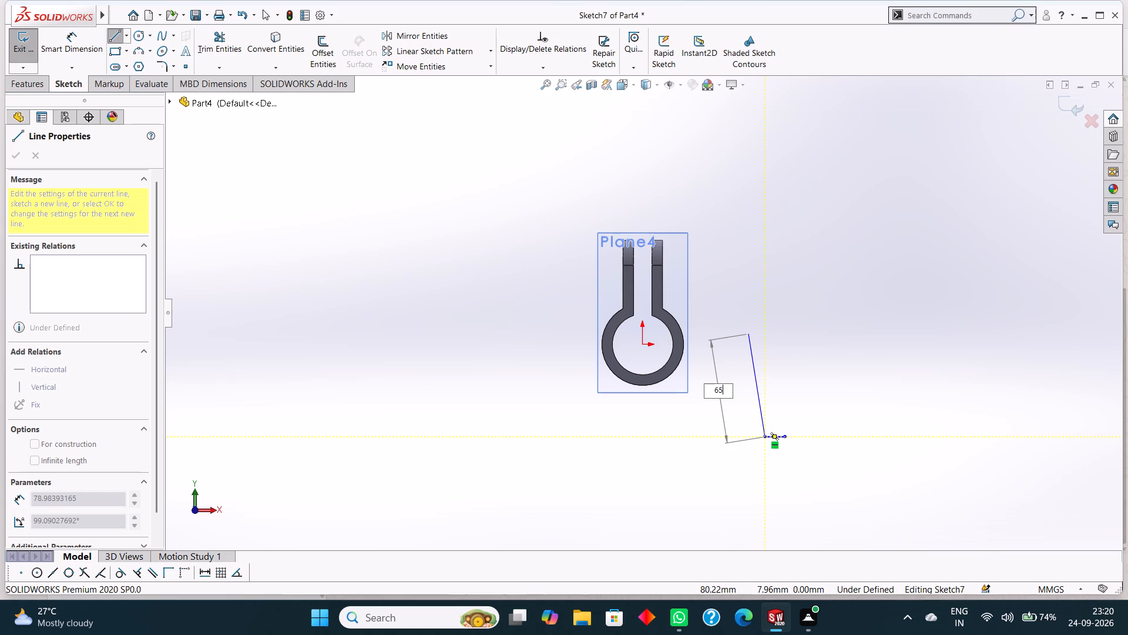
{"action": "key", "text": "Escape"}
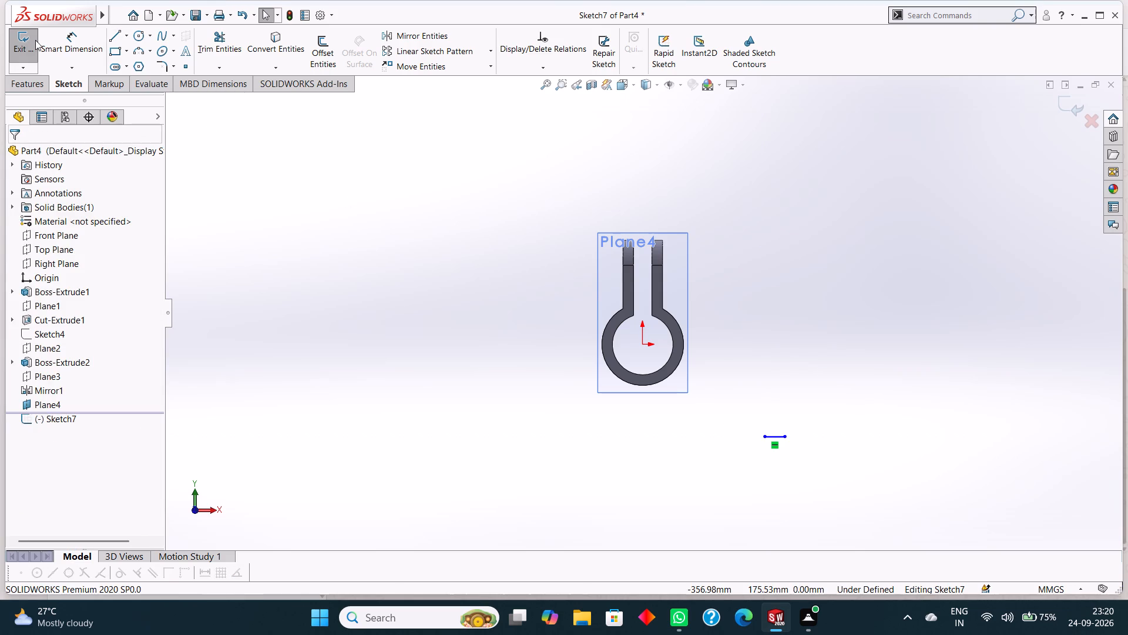
Close an L-shaped profile from the 15 mm line: 65 mm up, 52 mm across, 15 mm down, 37 mm back and 50 mm down.
{"action": "left_click", "coordinate": [113, 35]}
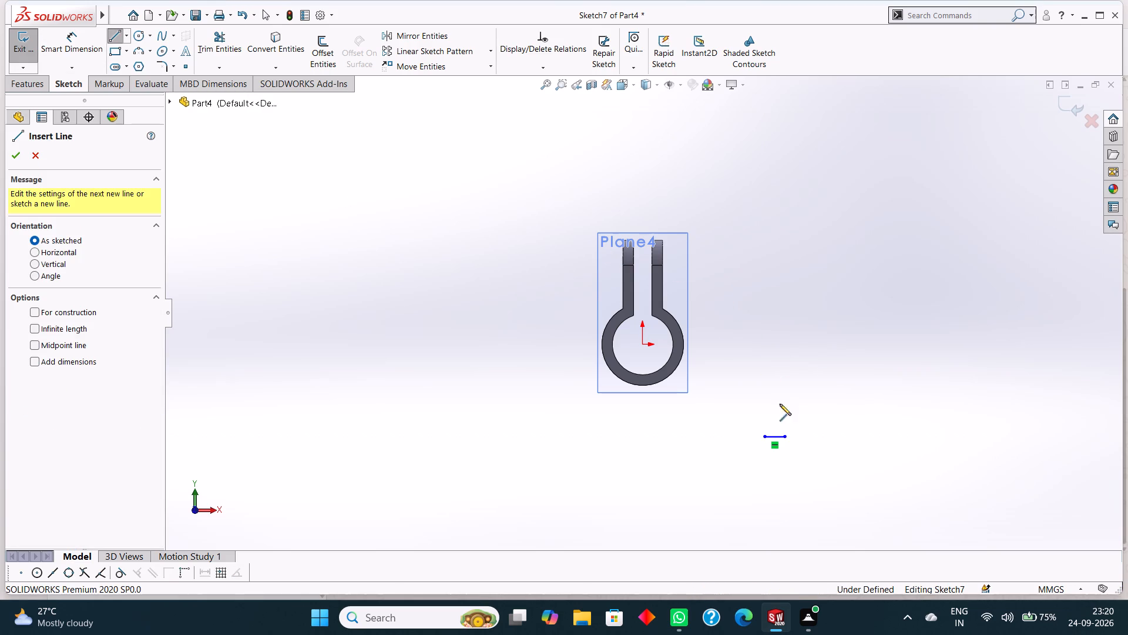
{"action": "left_click", "coordinate": [766, 435]}
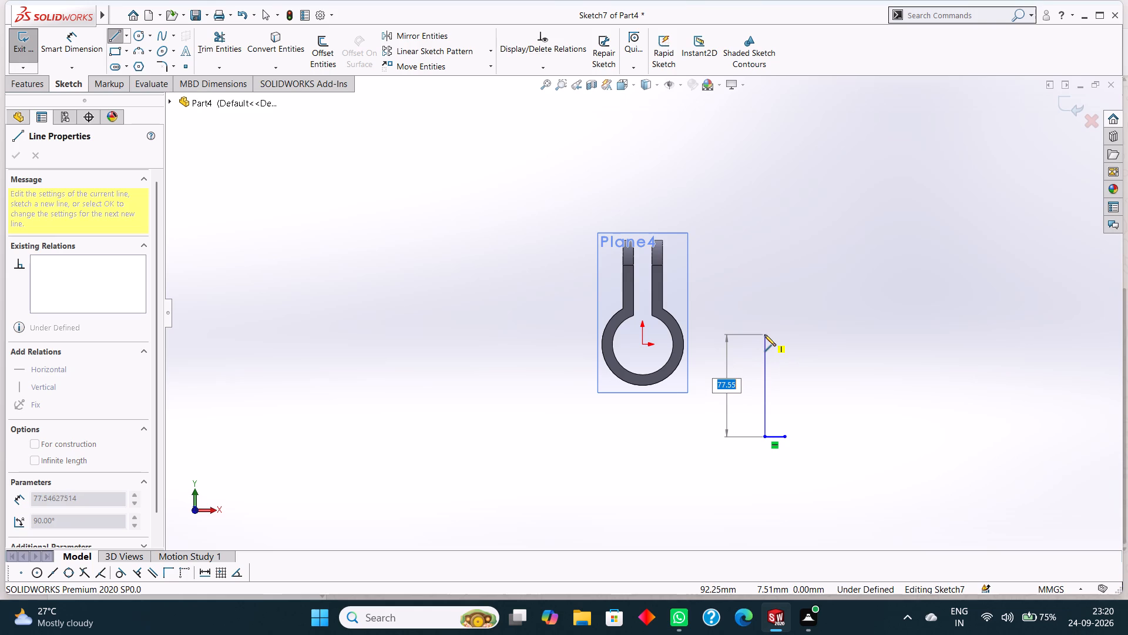
{"action": "type", "text": "75"}
{"action": "key", "text": "BackSpace"}
{"action": "key", "text": "BackSpace"}
{"action": "type", "text": "65"}
{"action": "key", "text": "Return"}
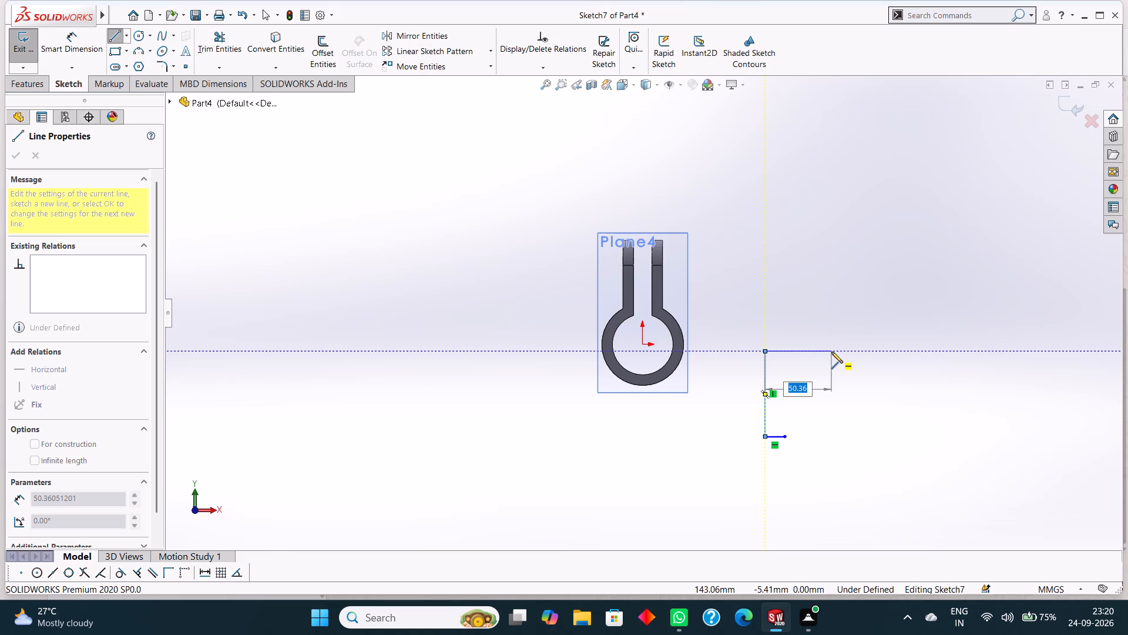
{"action": "type", "text": "52"}
{"action": "key", "text": "Return"}
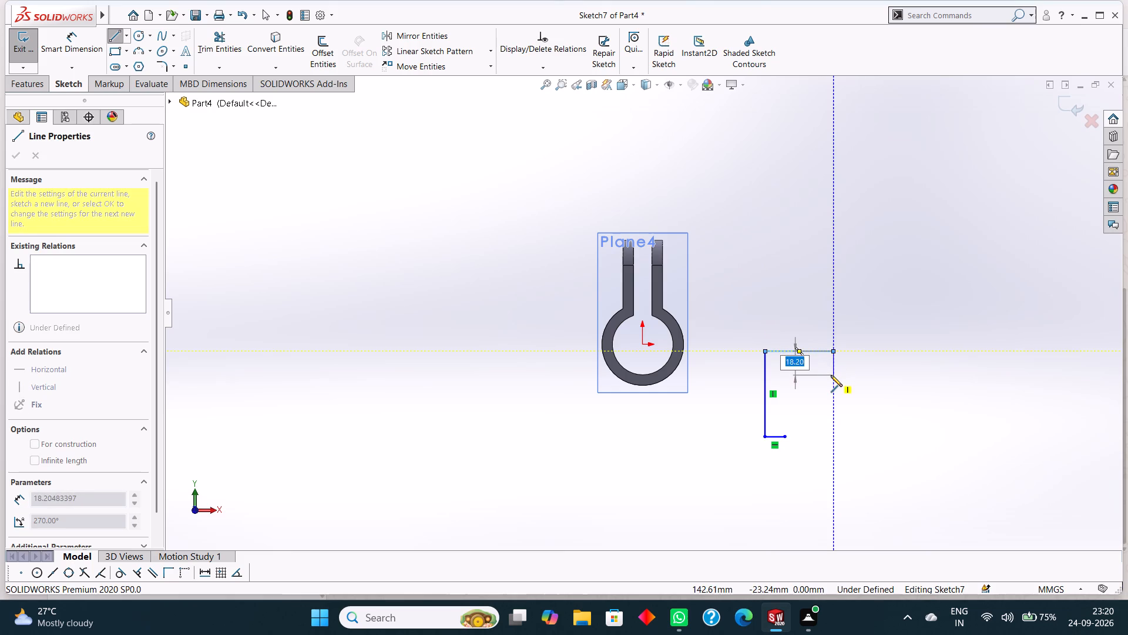
{"action": "type", "text": "15"}
{"action": "key", "text": "Return"}
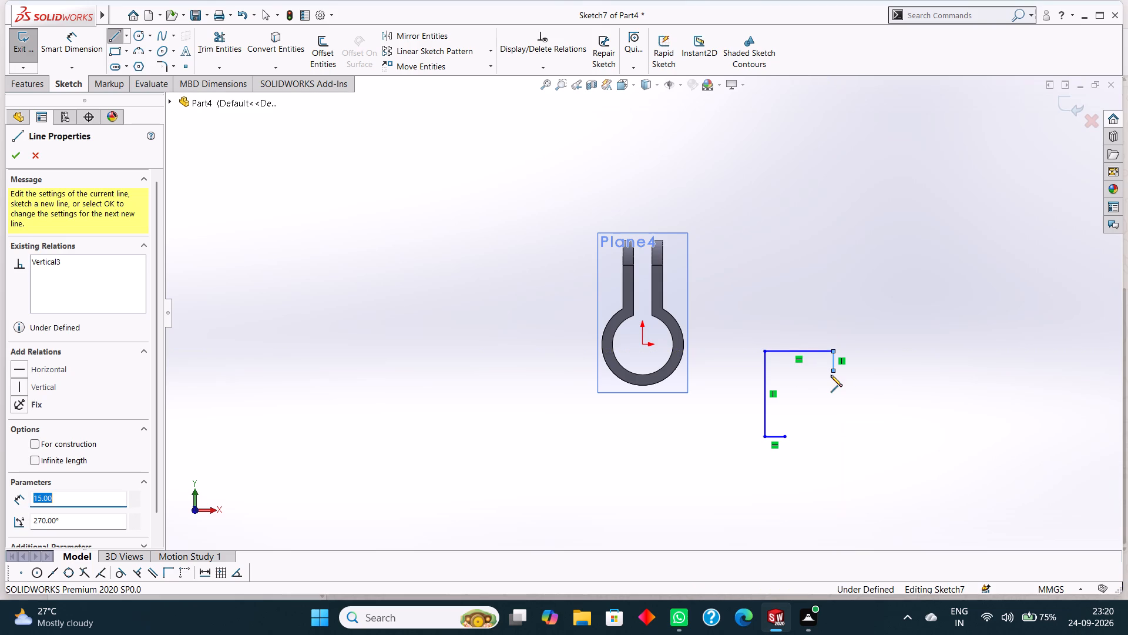
{"action": "left_click", "coordinate": [785, 370]}
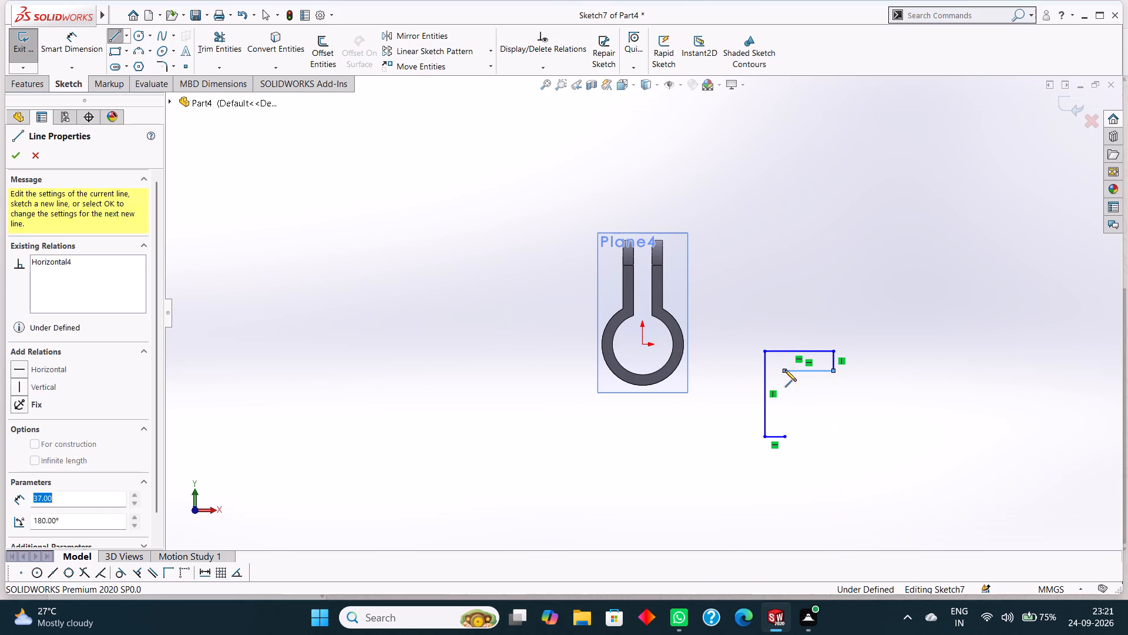
{"action": "left_click", "coordinate": [784, 435]}
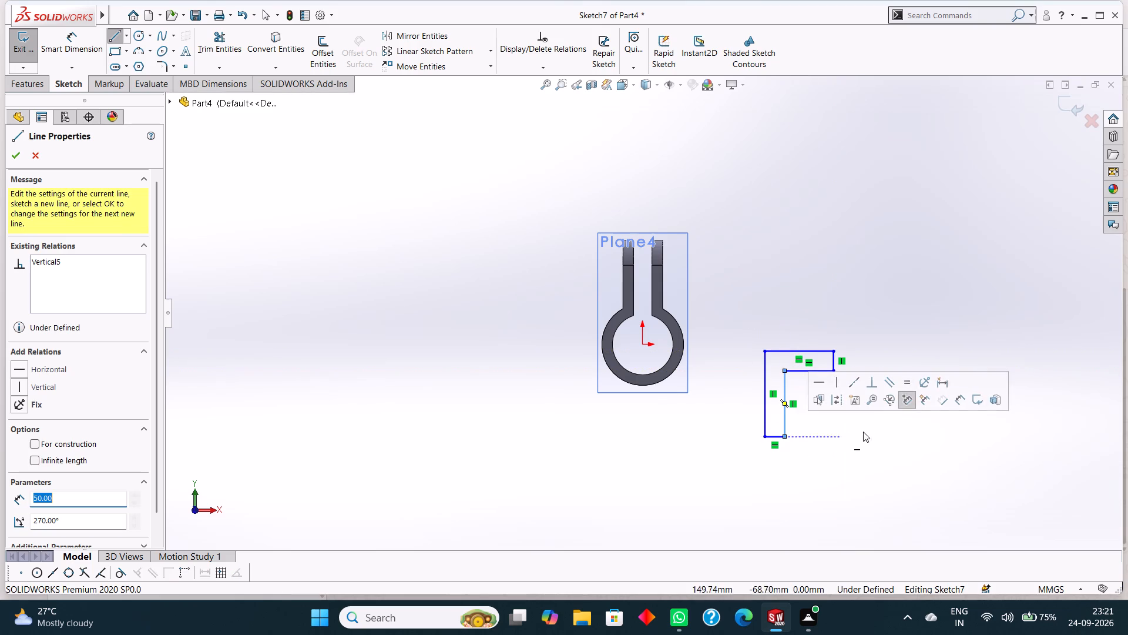
{"action": "right_click", "coordinate": [886, 447]}
{"action": "left_click", "coordinate": [920, 453]}
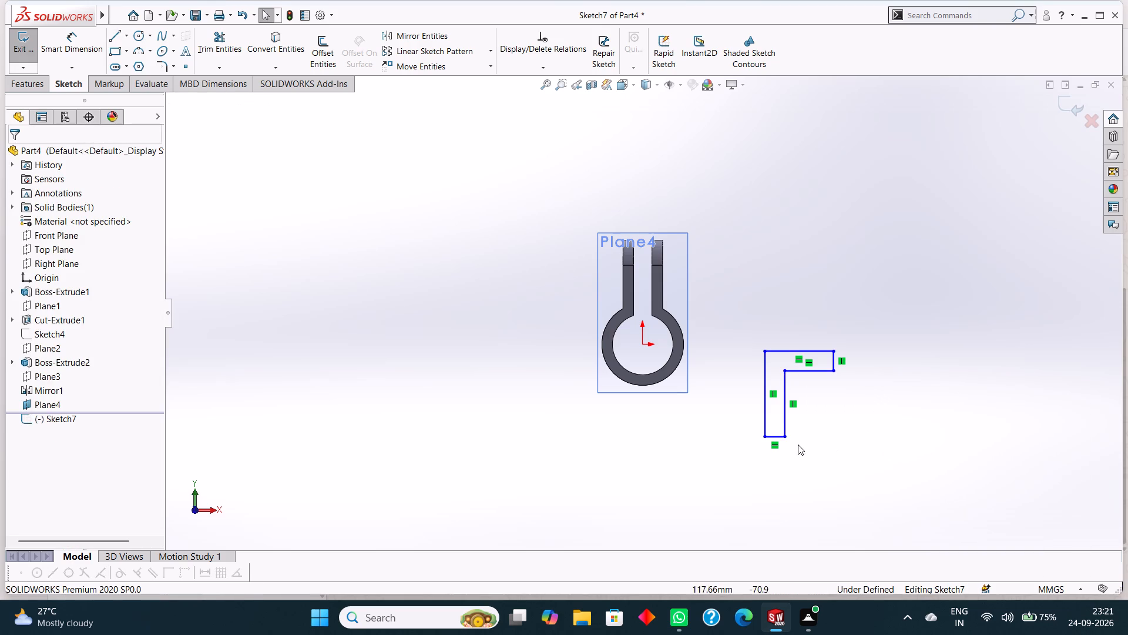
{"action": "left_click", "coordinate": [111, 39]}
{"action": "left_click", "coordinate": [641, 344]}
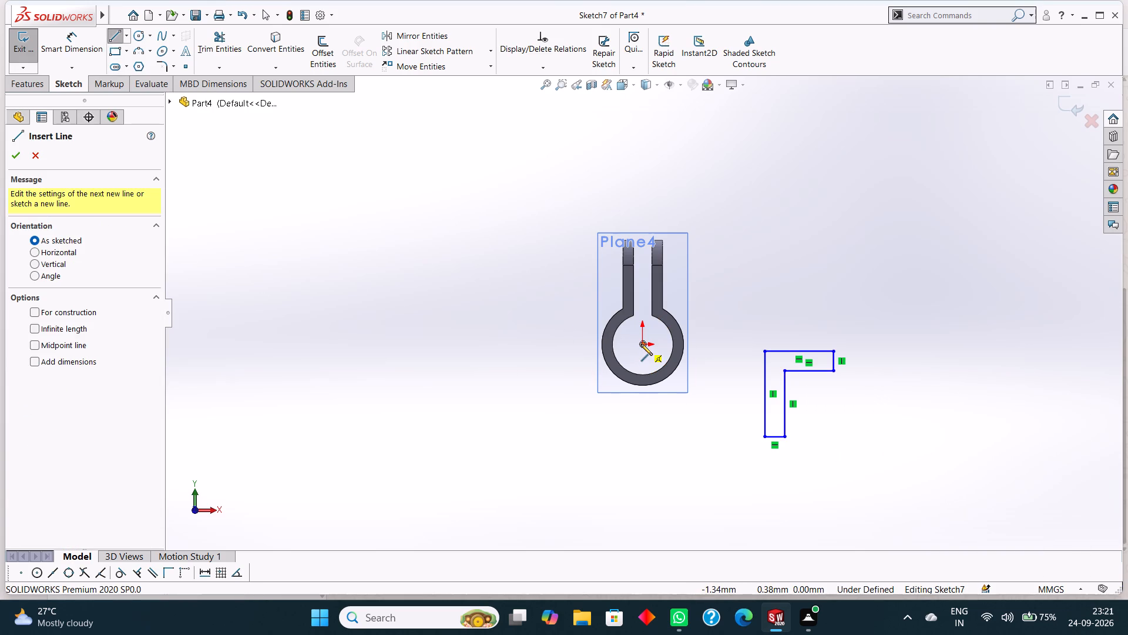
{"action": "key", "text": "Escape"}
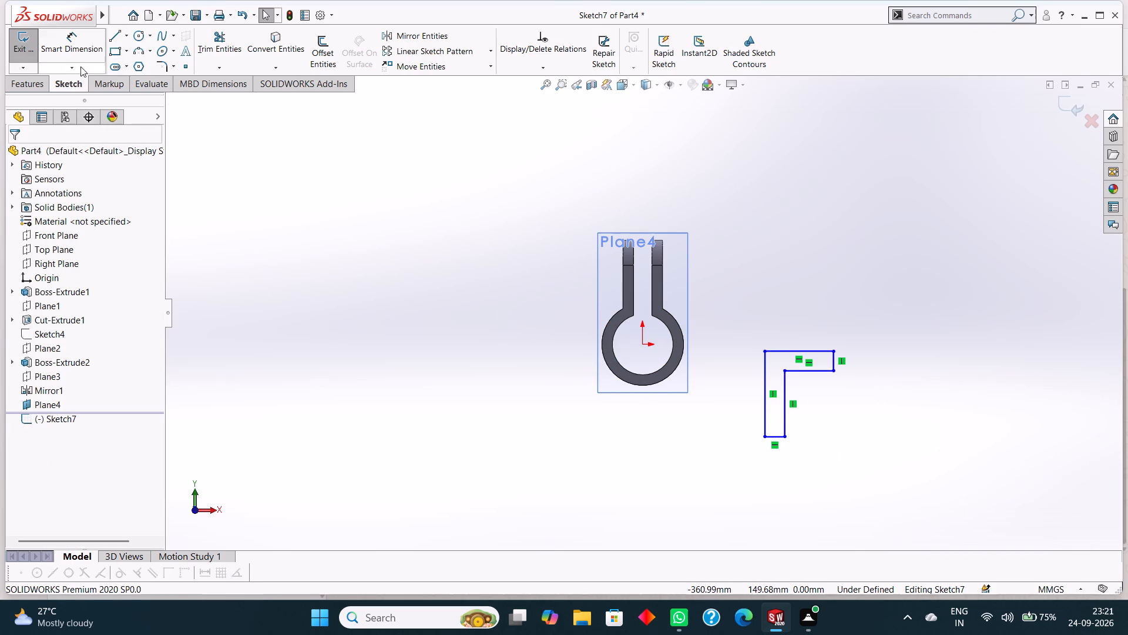
Dimension the horizontal distance from the origin to the L-profile's lower-left corner as 90 mm.
{"action": "left_click", "coordinate": [75, 45]}
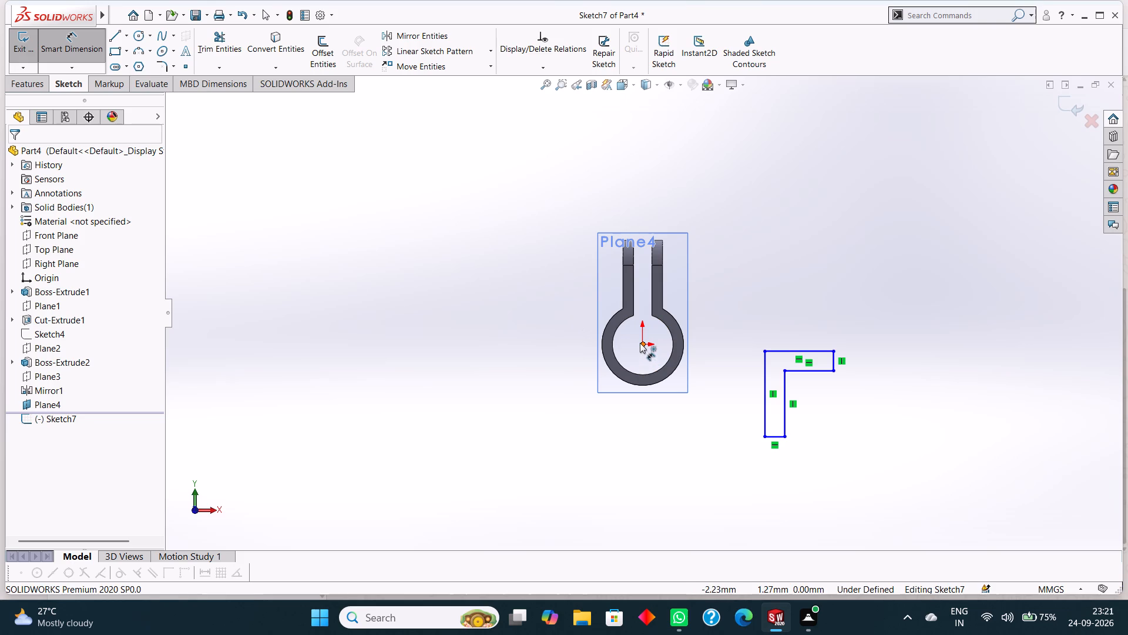
{"action": "left_click", "coordinate": [640, 343]}
{"action": "left_click", "coordinate": [764, 437]}
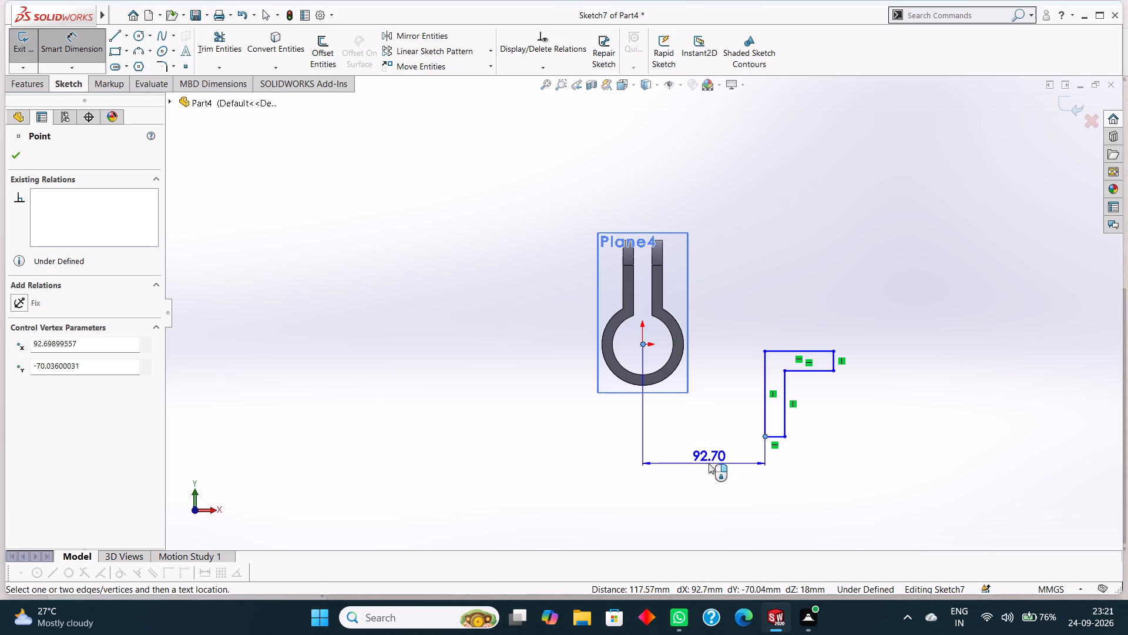
{"action": "left_click", "coordinate": [709, 463]}
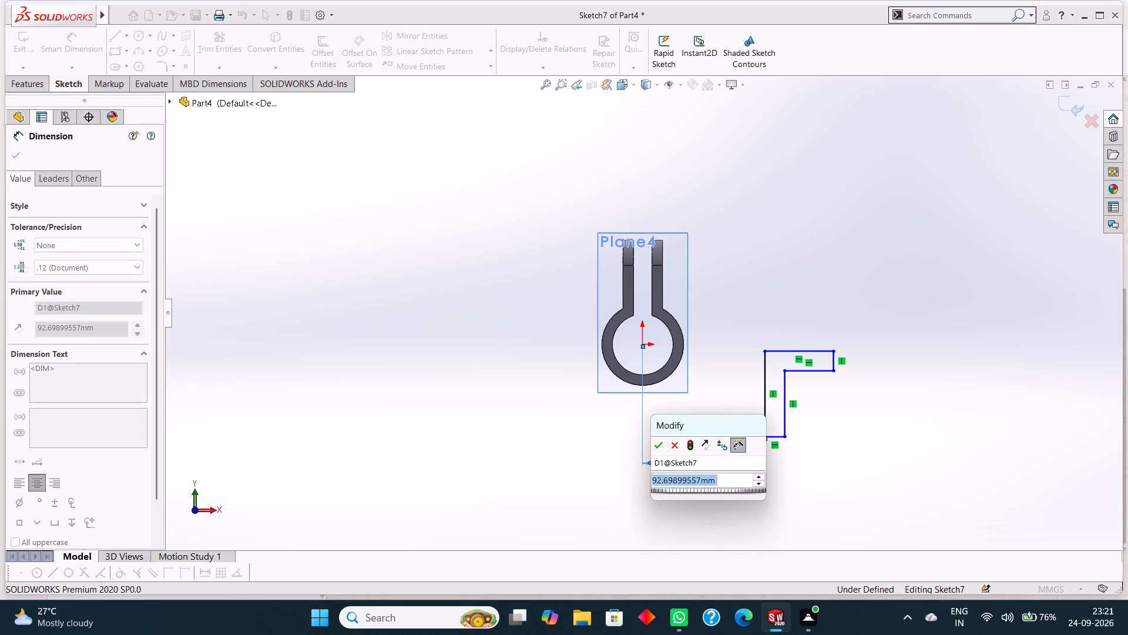
{"action": "type", "text": "90"}
{"action": "key", "text": "Return"}
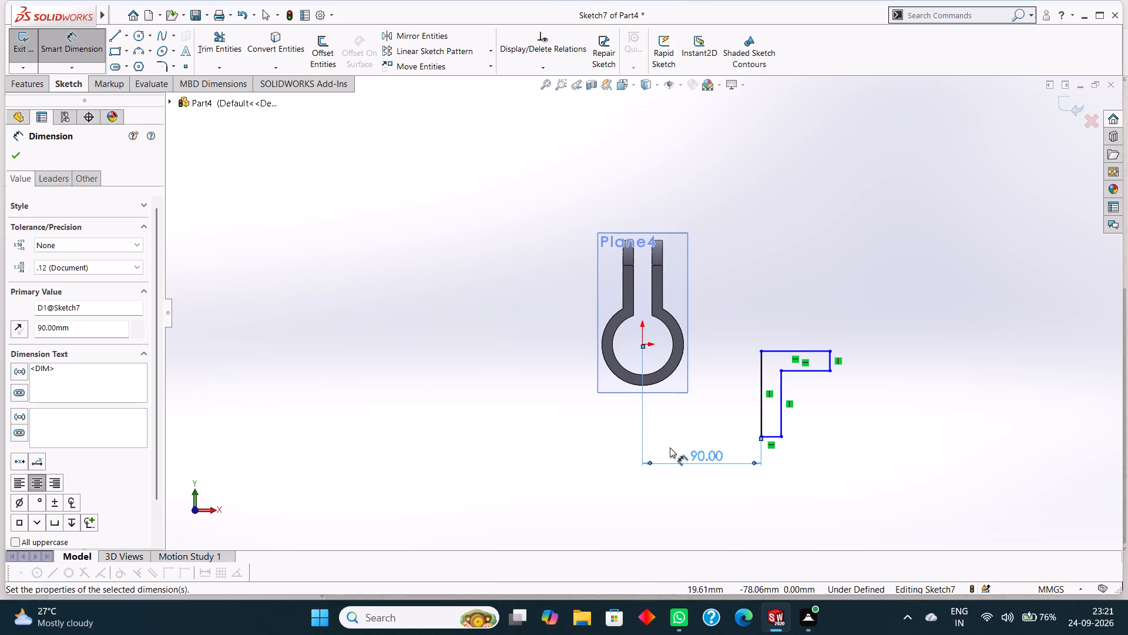
{"action": "left_click", "coordinate": [21, 156]}
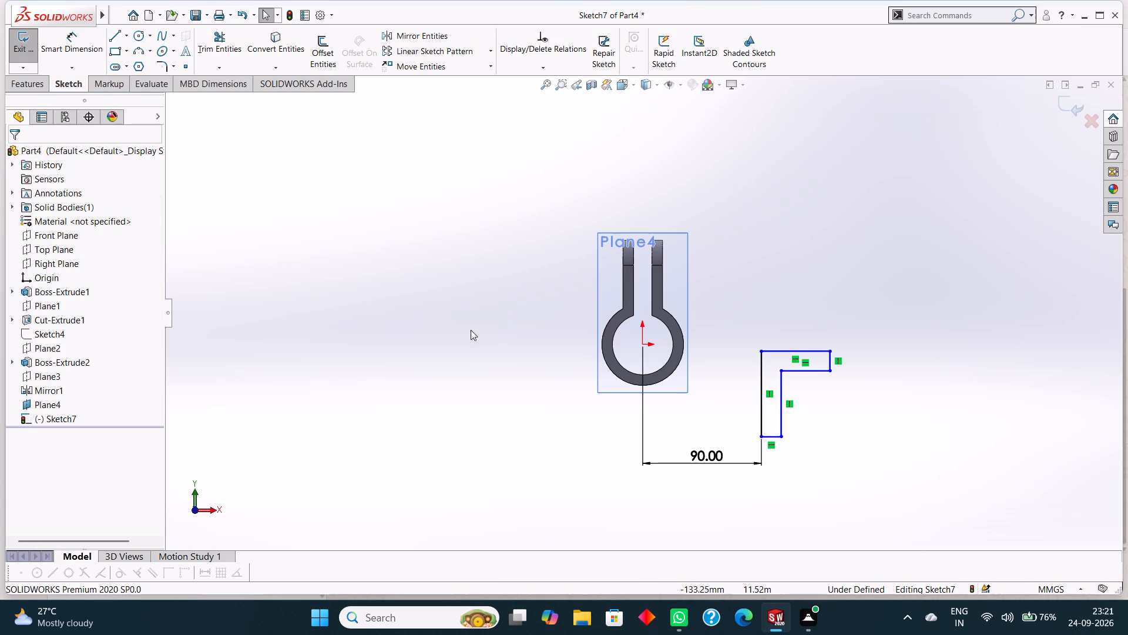
Dimension the L-profile's top edge as 52 mm, its short end edge as 15 mm and its bottom edge as 15 mm.
{"action": "left_click", "coordinate": [88, 49]}
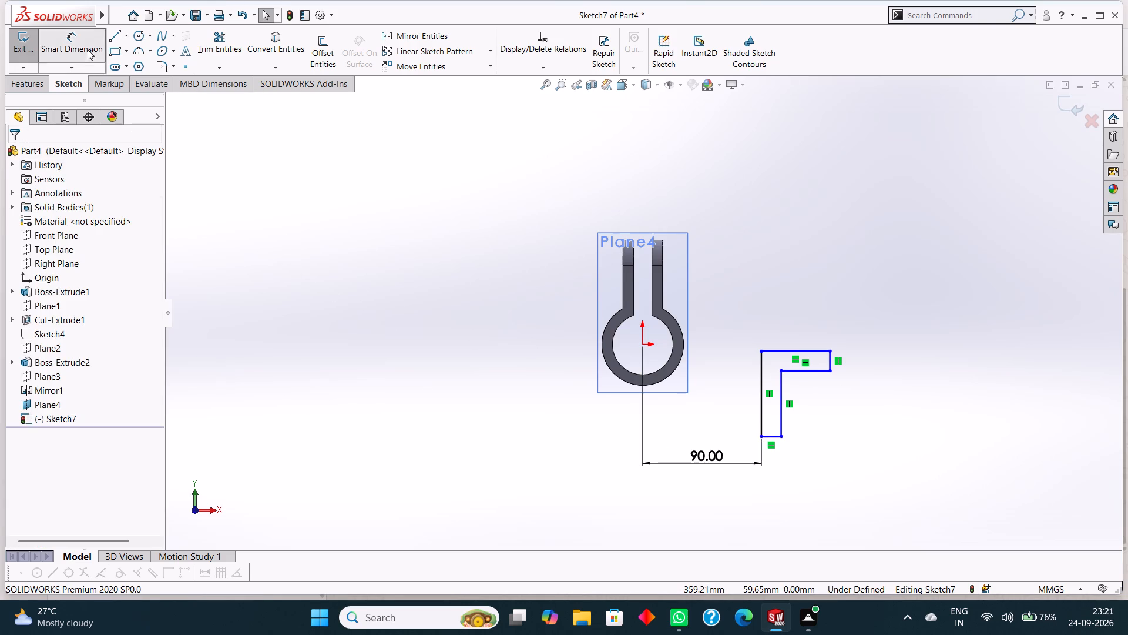
{"action": "left_click", "coordinate": [807, 348]}
{"action": "left_click", "coordinate": [811, 316]}
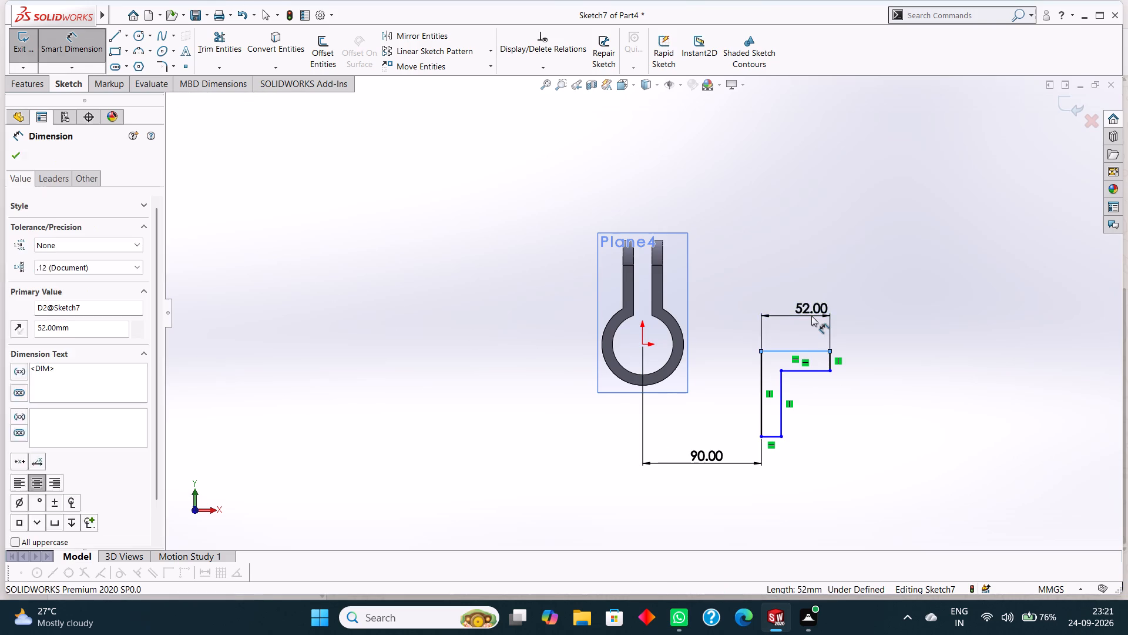
{"action": "left_click", "coordinate": [763, 297]}
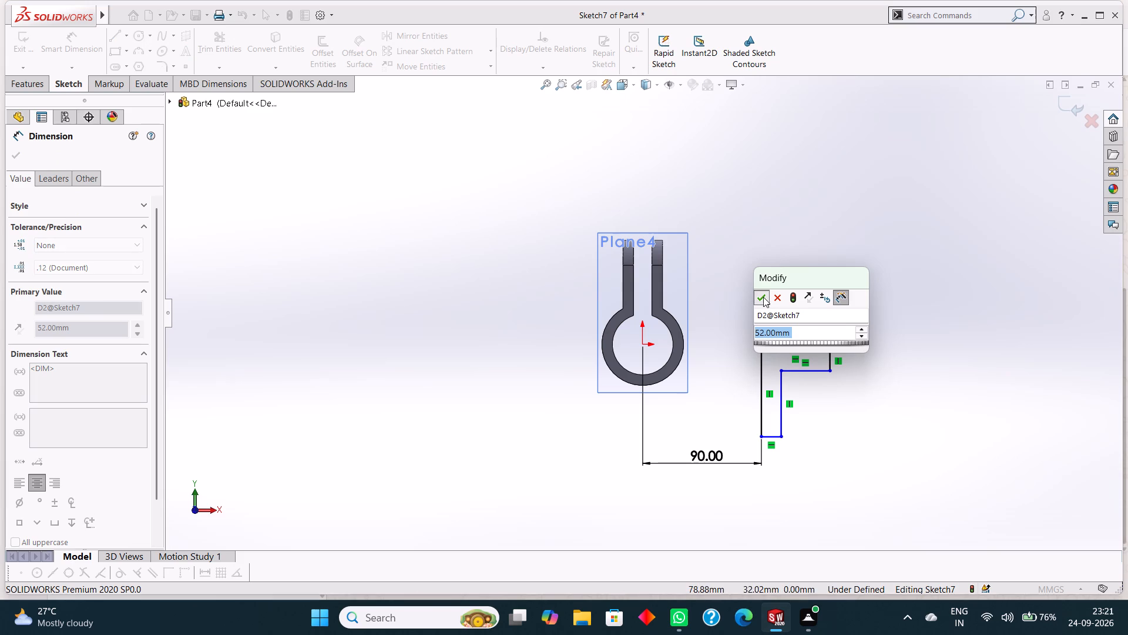
{"action": "left_click", "coordinate": [828, 355]}
{"action": "left_click", "coordinate": [871, 355]}
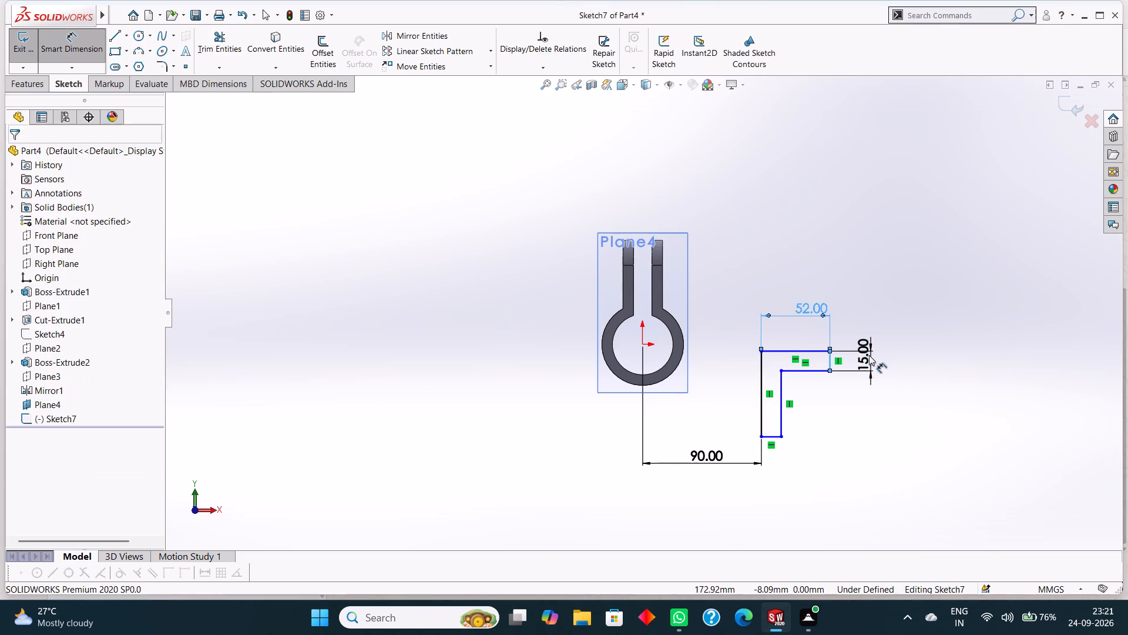
{"action": "left_click", "coordinate": [815, 338]}
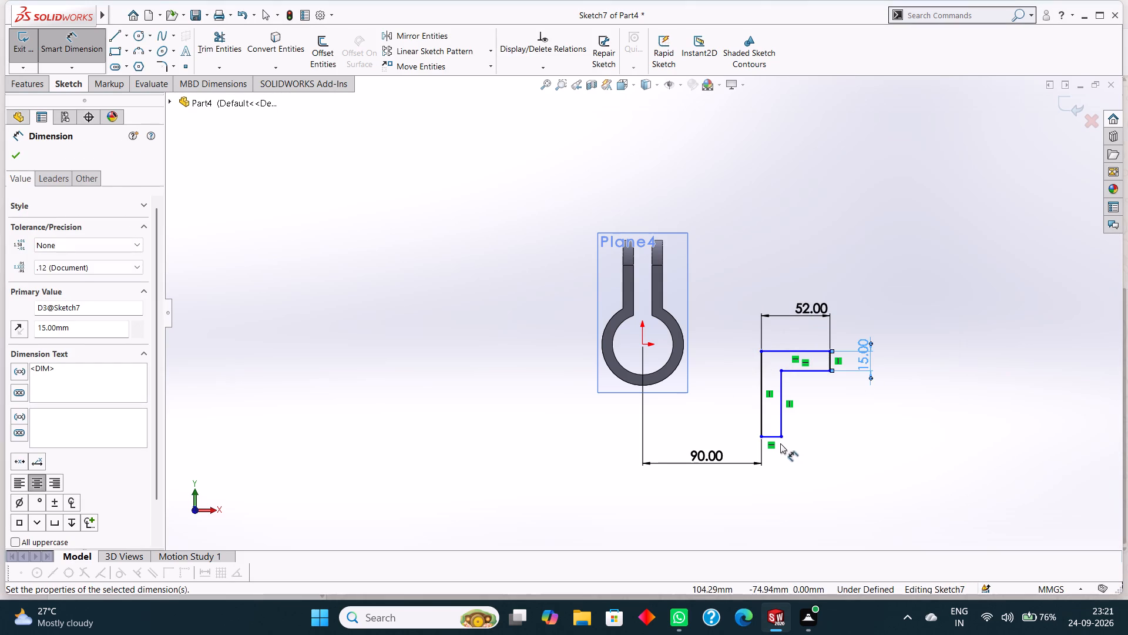
{"action": "left_click", "coordinate": [777, 439]}
{"action": "left_click", "coordinate": [779, 458]}
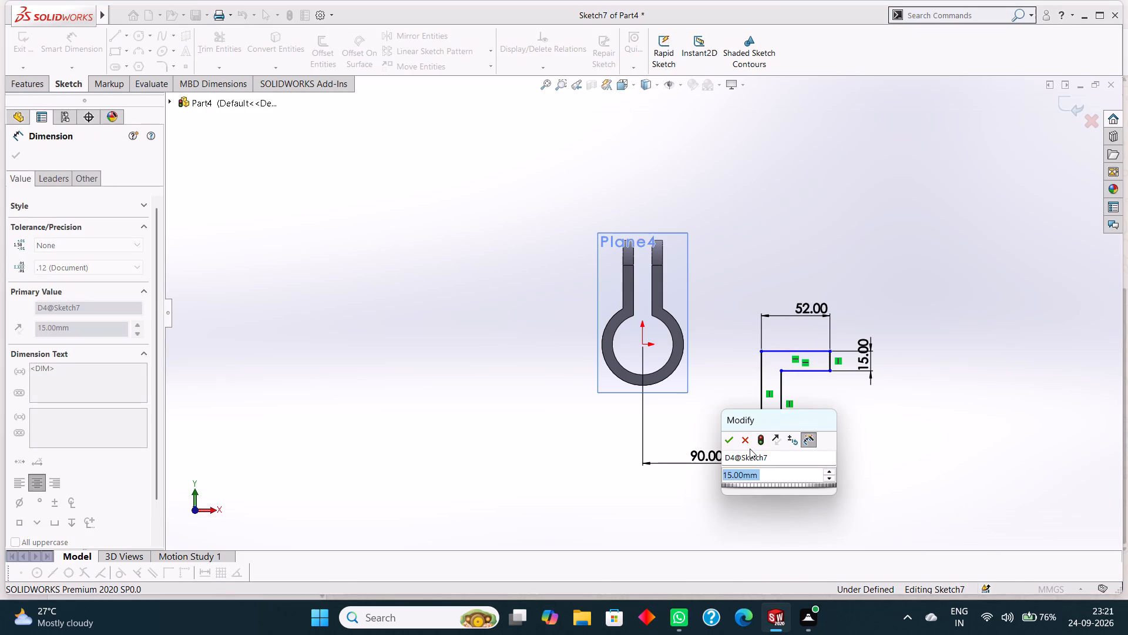
{"action": "left_click", "coordinate": [728, 439]}
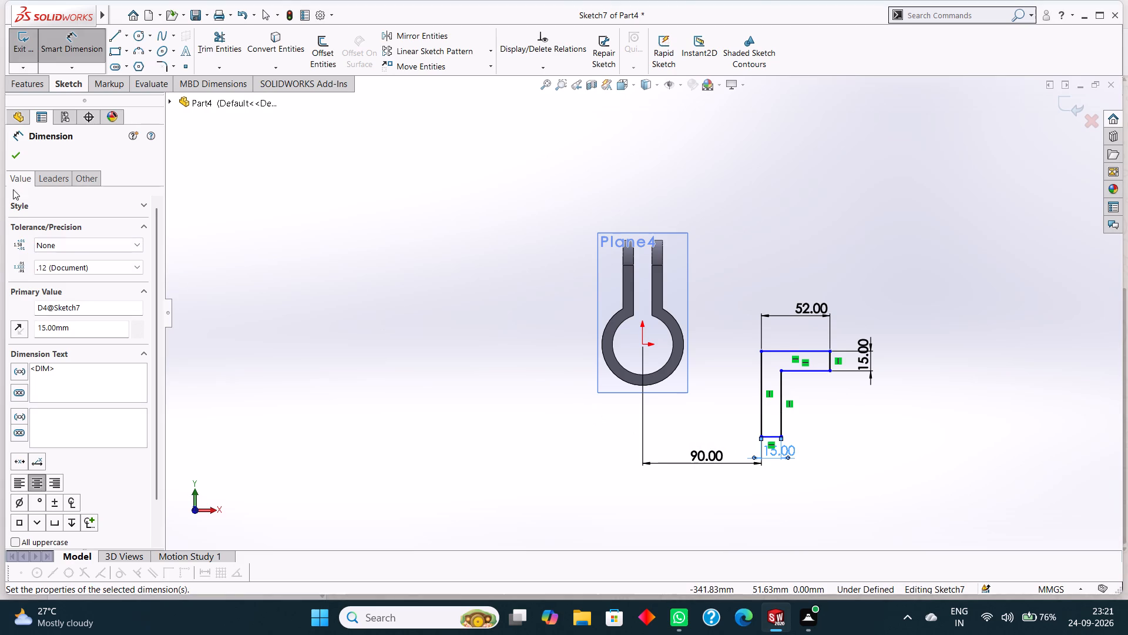
{"action": "left_click", "coordinate": [14, 159]}
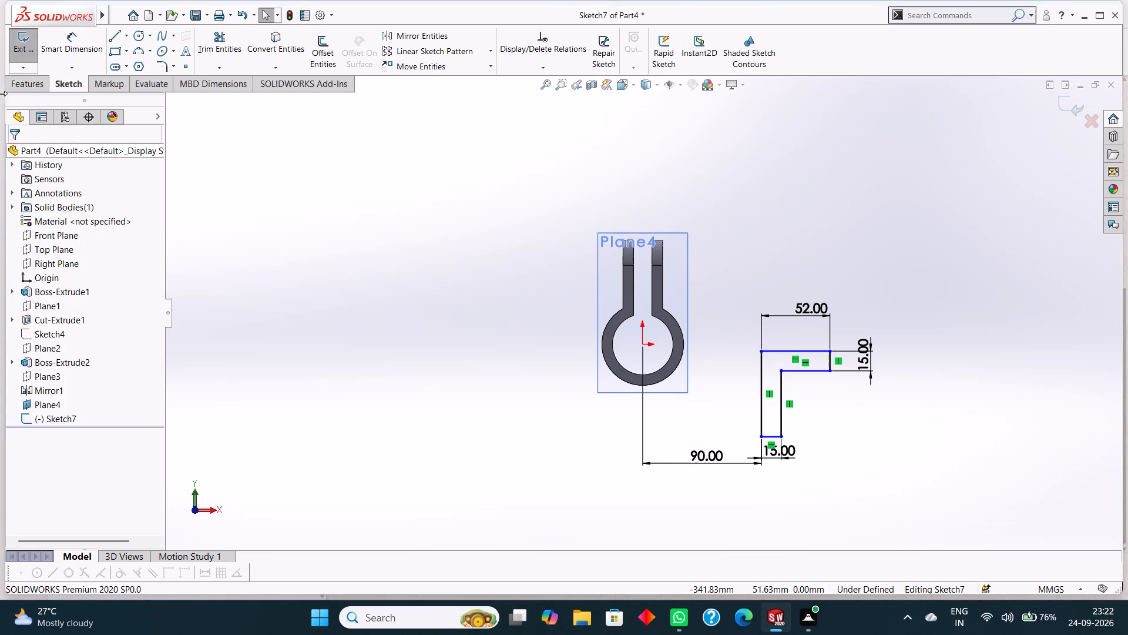
Sketch a vertical centerline upward from the L-profile's upper-left corner.
{"action": "left_click", "coordinate": [125, 38]}
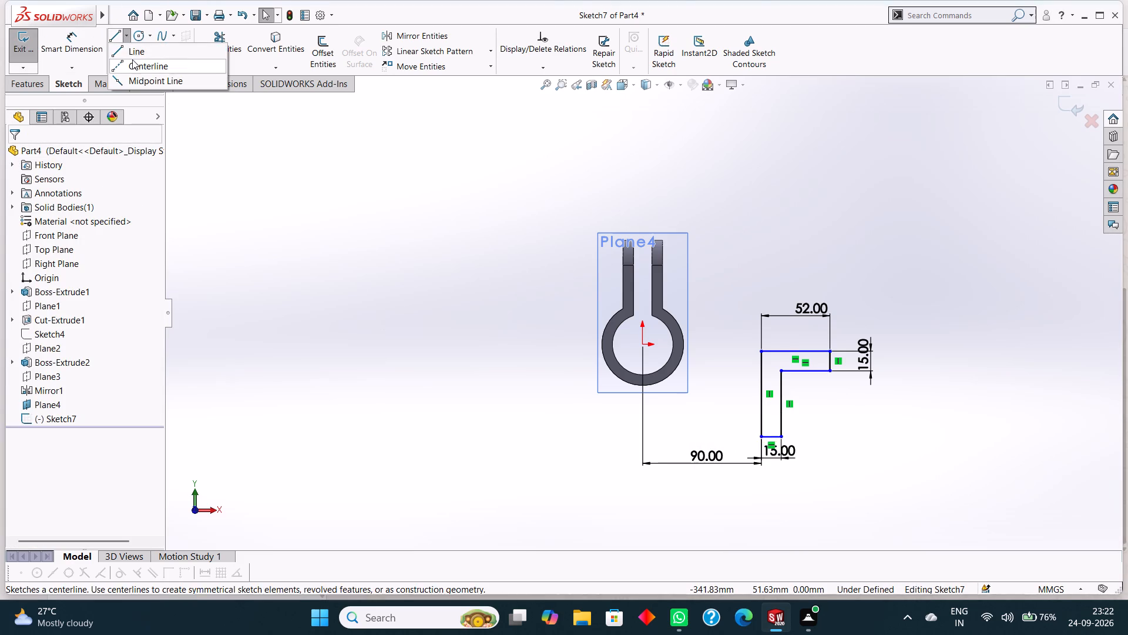
{"action": "left_click", "coordinate": [133, 62]}
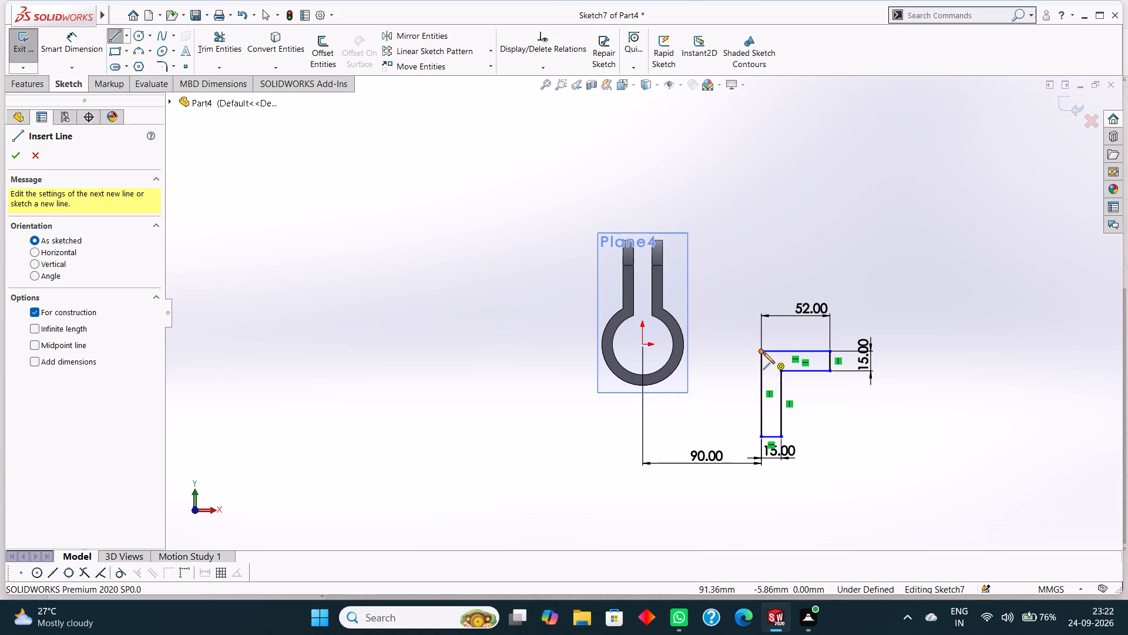
{"action": "left_click", "coordinate": [763, 352]}
{"action": "left_click", "coordinate": [764, 268]}
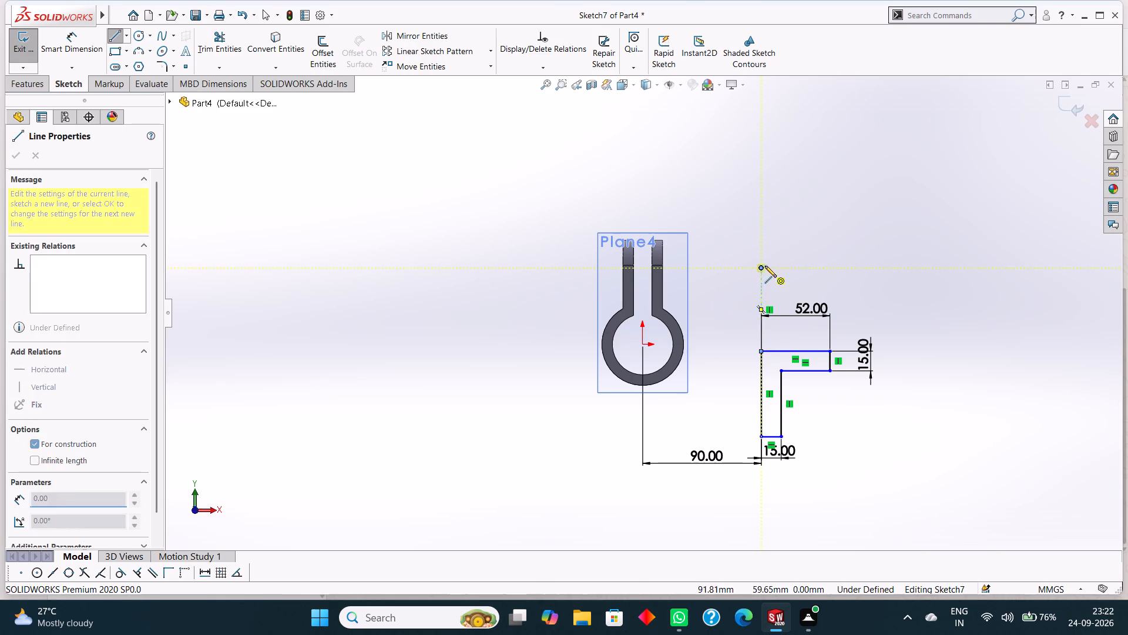
{"action": "right_click", "coordinate": [805, 233]}
{"action": "left_click", "coordinate": [830, 236]}
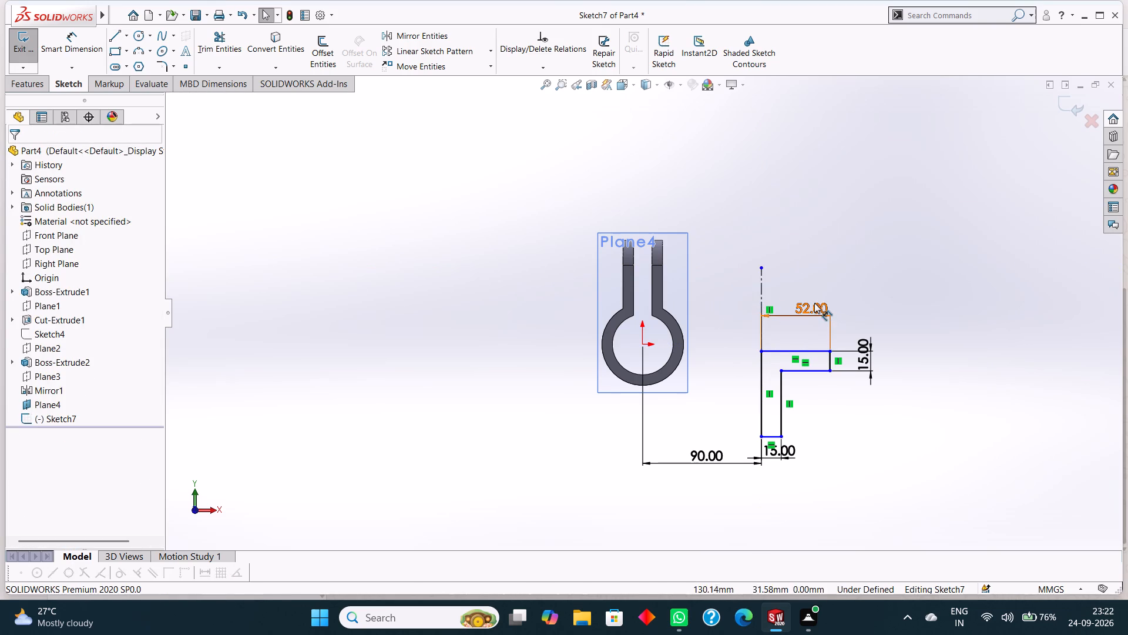
Reposition the 52 mm dimension closer to the L-profile's top edge.
{"action": "left_click_drag", "start_coordinate": [814, 303], "coordinate": [815, 329]}
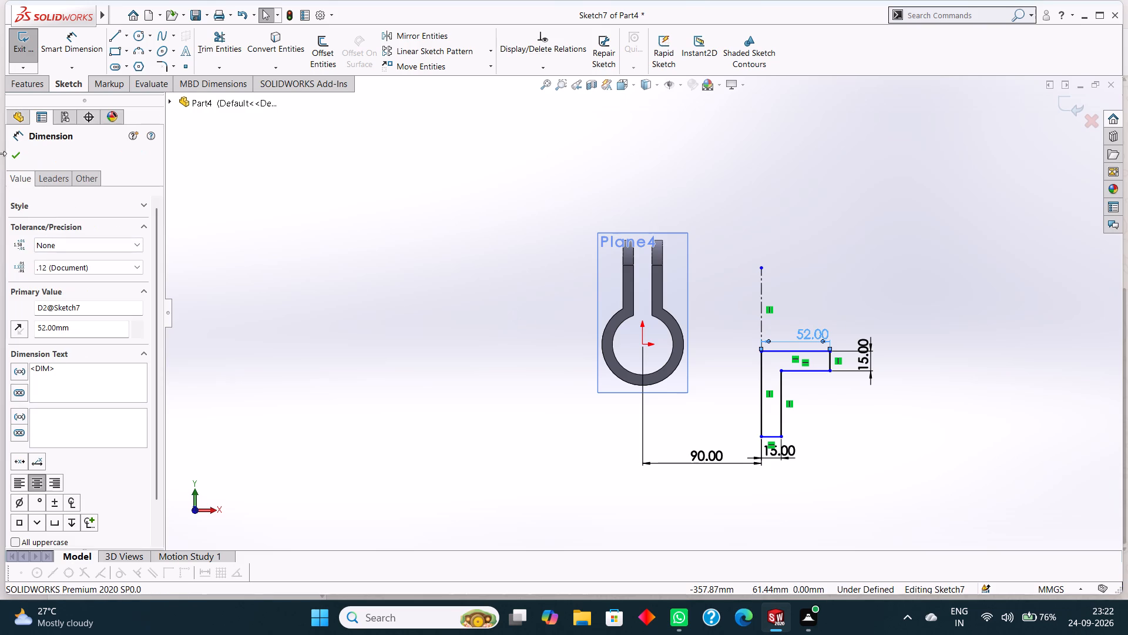
{"action": "left_click", "coordinate": [15, 149]}
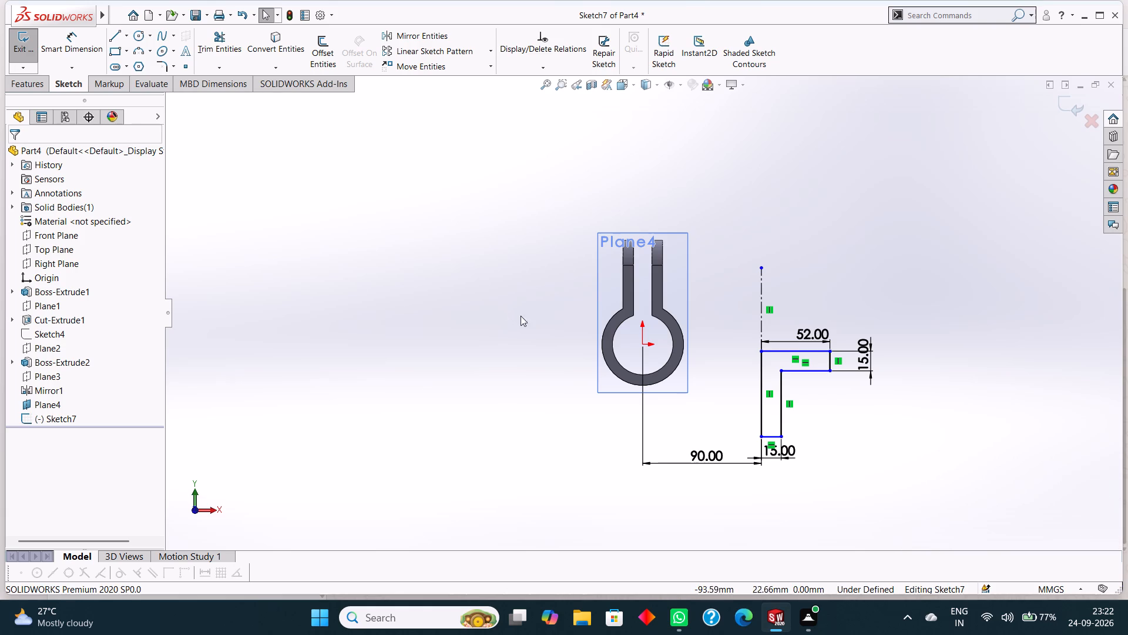
Sketch a slanted line about 98 mm long from the L-profile's lower-left corner to the lowest point of the ring's outer edge.
{"action": "left_click", "coordinate": [118, 36]}
{"action": "left_click", "coordinate": [762, 439]}
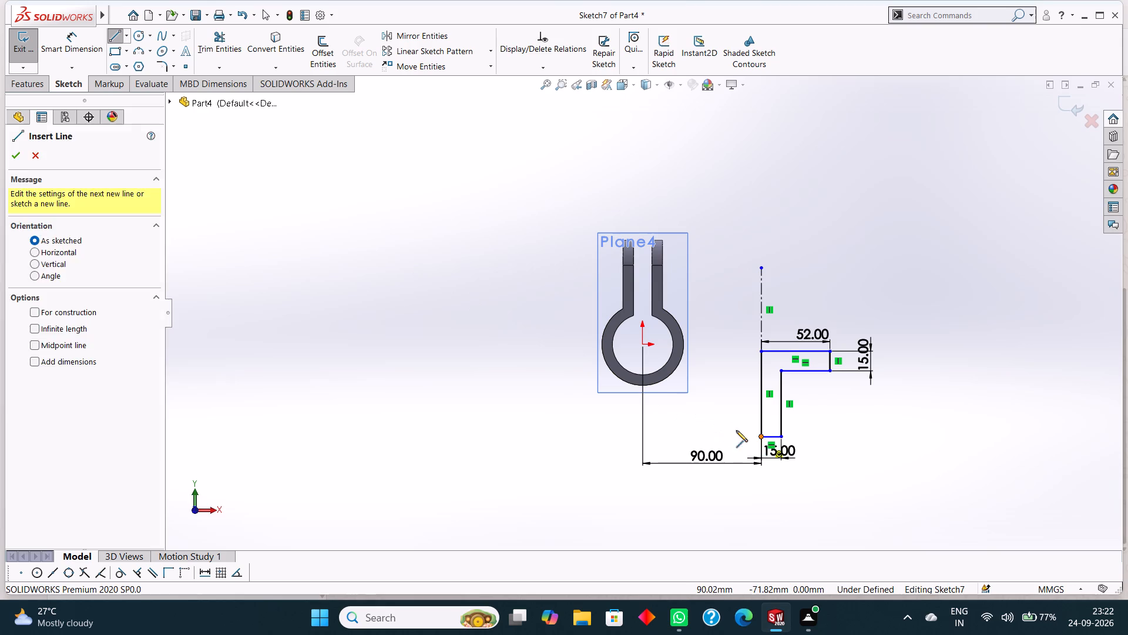
{"action": "left_click", "coordinate": [643, 385]}
{"action": "right_click", "coordinate": [521, 404]}
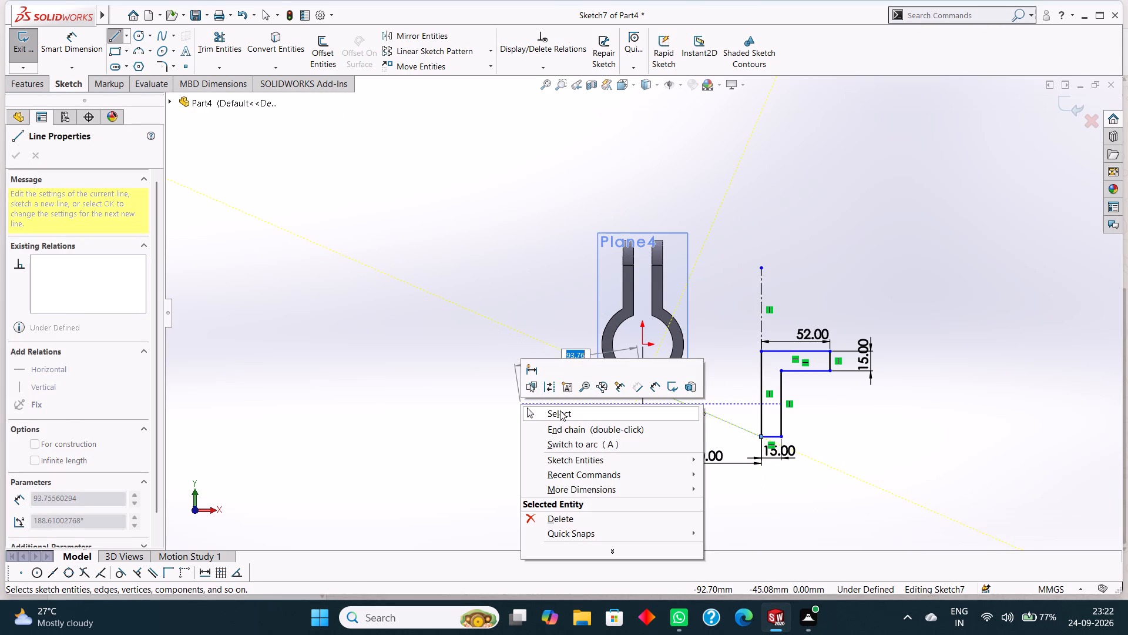
{"action": "left_click", "coordinate": [560, 410]}
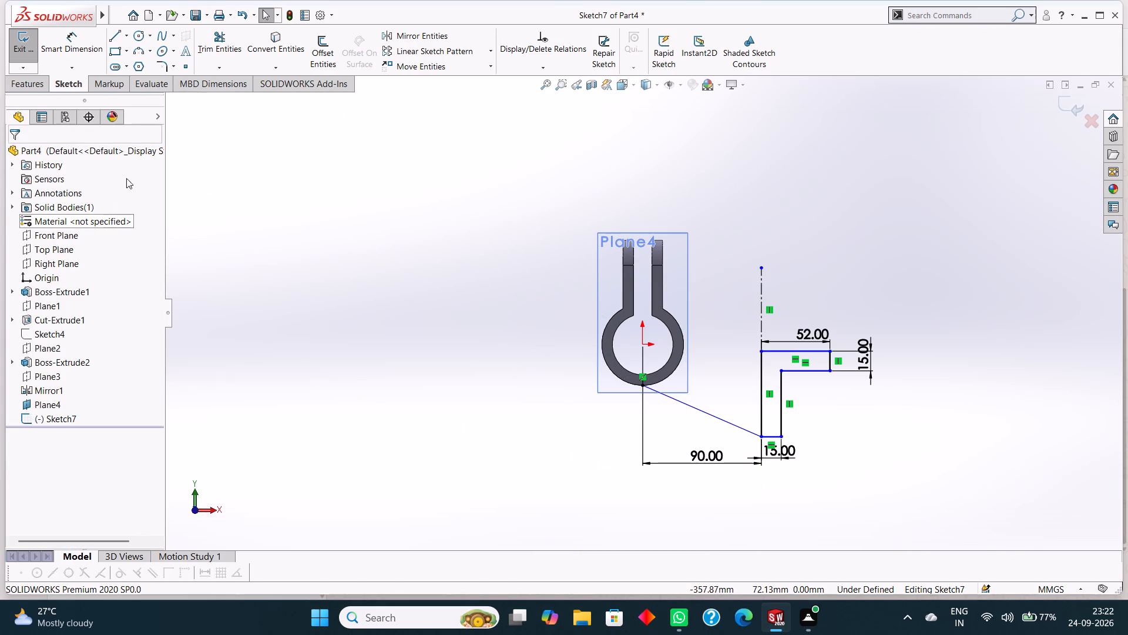
Sketch a slanted line about 66 mm long from the L-profile's upper-left corner to the upper right of the ring's outer edge.
{"action": "left_click", "coordinate": [116, 41]}
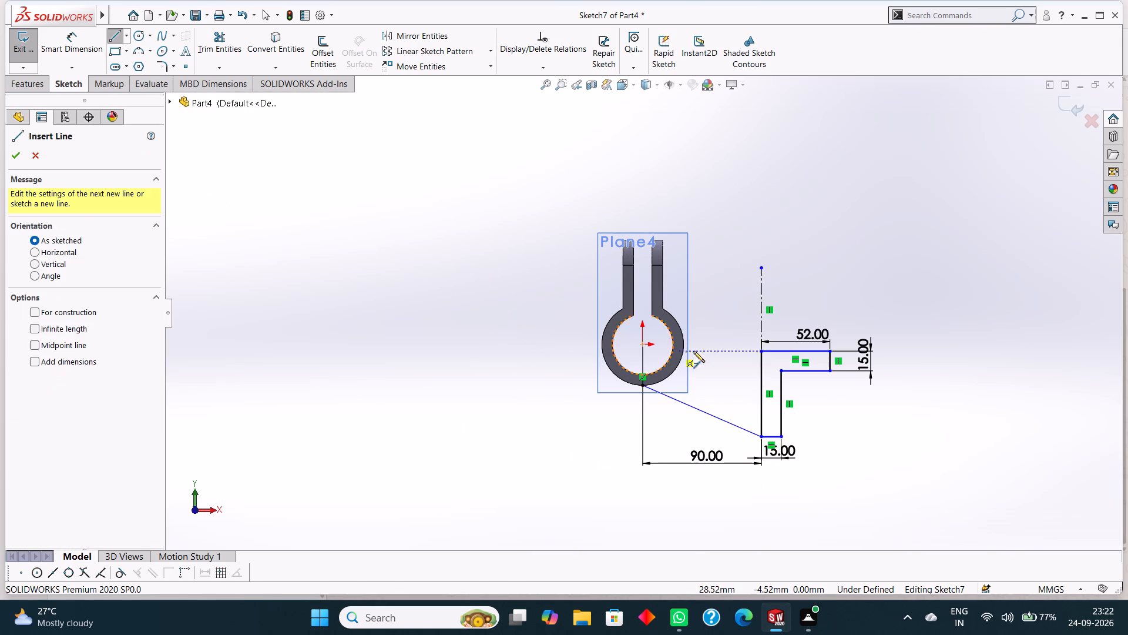
{"action": "left_click", "coordinate": [761, 353]}
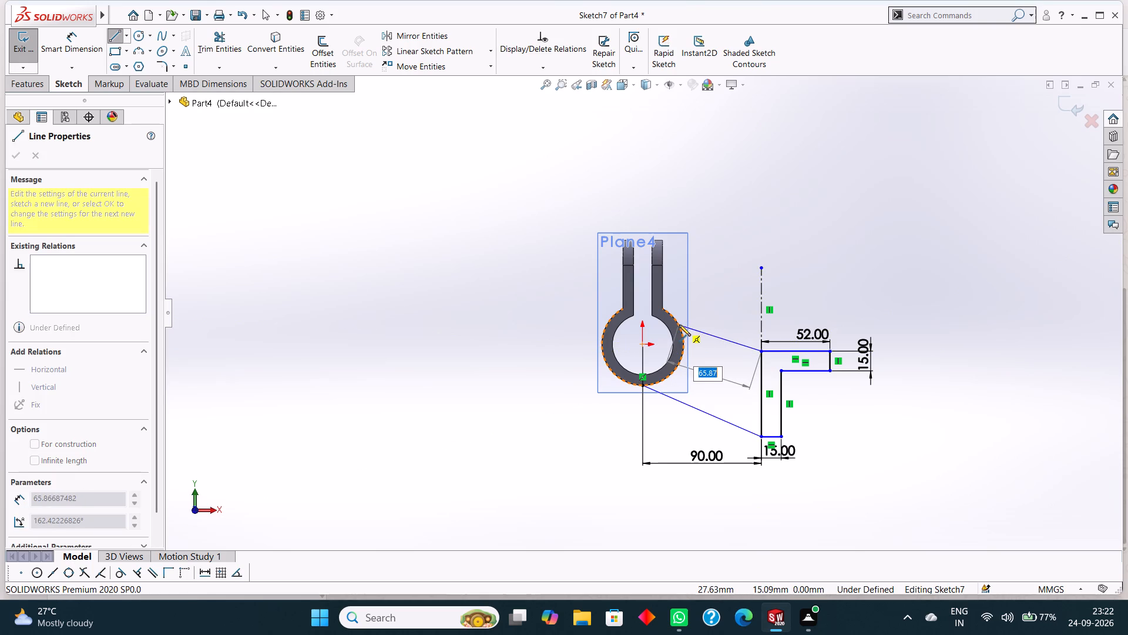
{"action": "left_click", "coordinate": [677, 325]}
{"action": "right_click", "coordinate": [711, 299]}
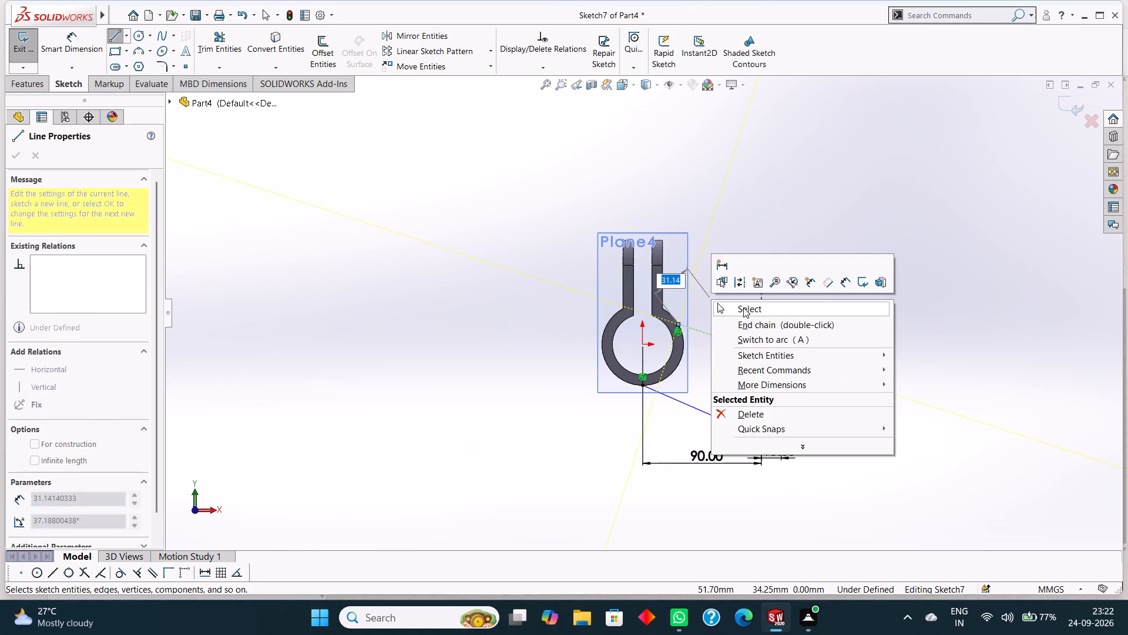
{"action": "left_click", "coordinate": [743, 308]}
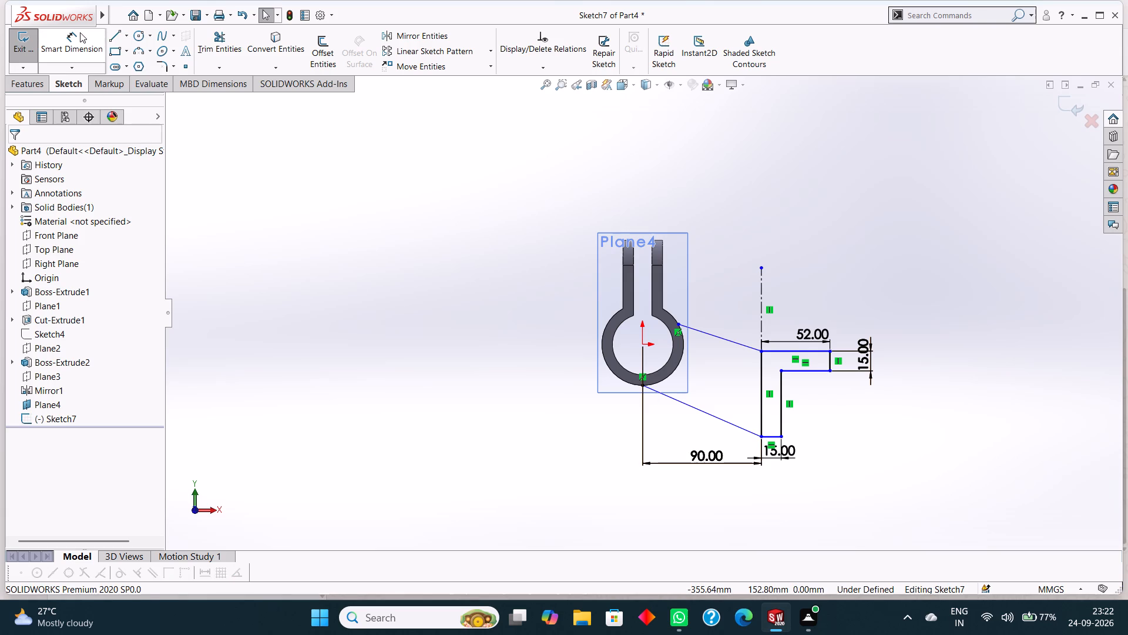
Dimension the angle between the upper slanted line and the vertical centerline as 60°.
{"action": "left_click", "coordinate": [75, 32]}
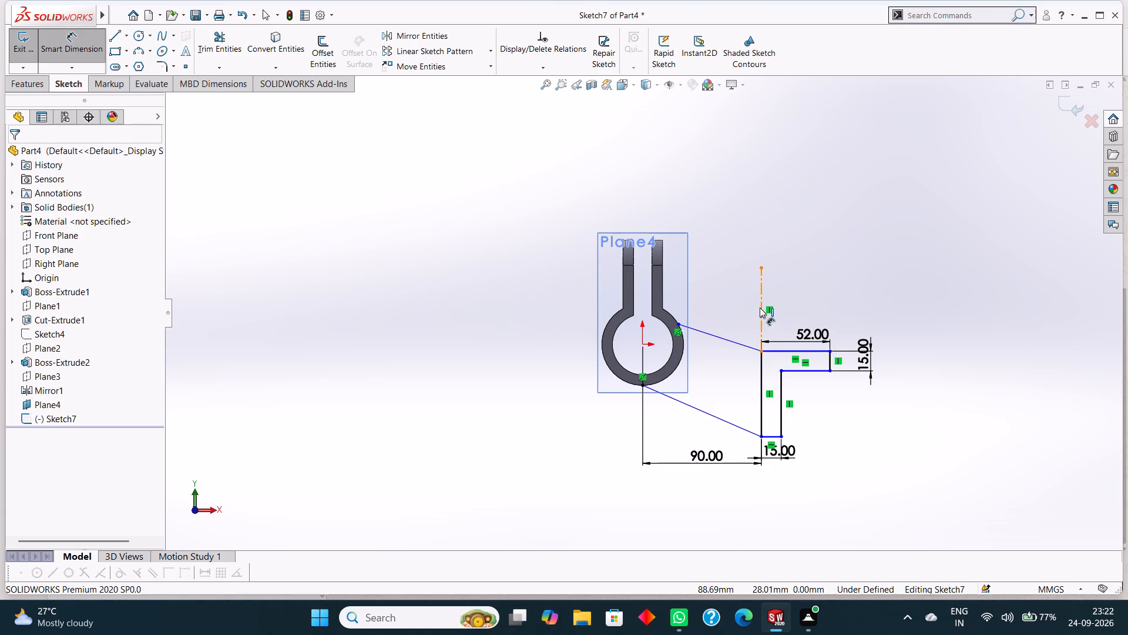
{"action": "left_click", "coordinate": [760, 308]}
{"action": "left_click", "coordinate": [724, 337]}
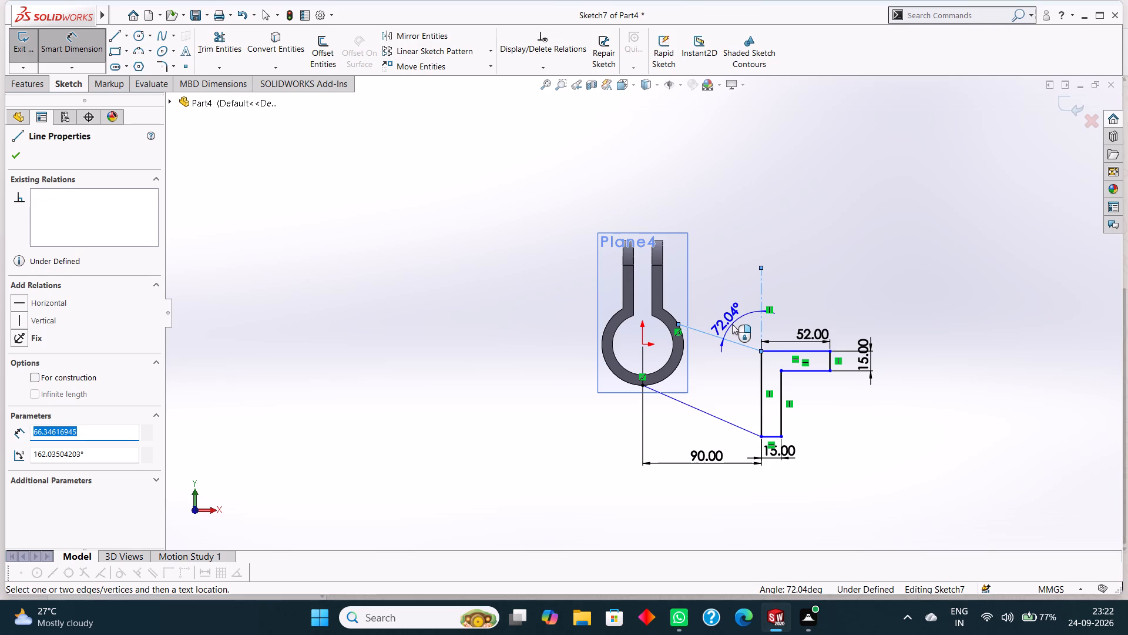
{"action": "left_click", "coordinate": [732, 324]}
{"action": "type", "text": "60"}
{"action": "key", "text": "Return"}
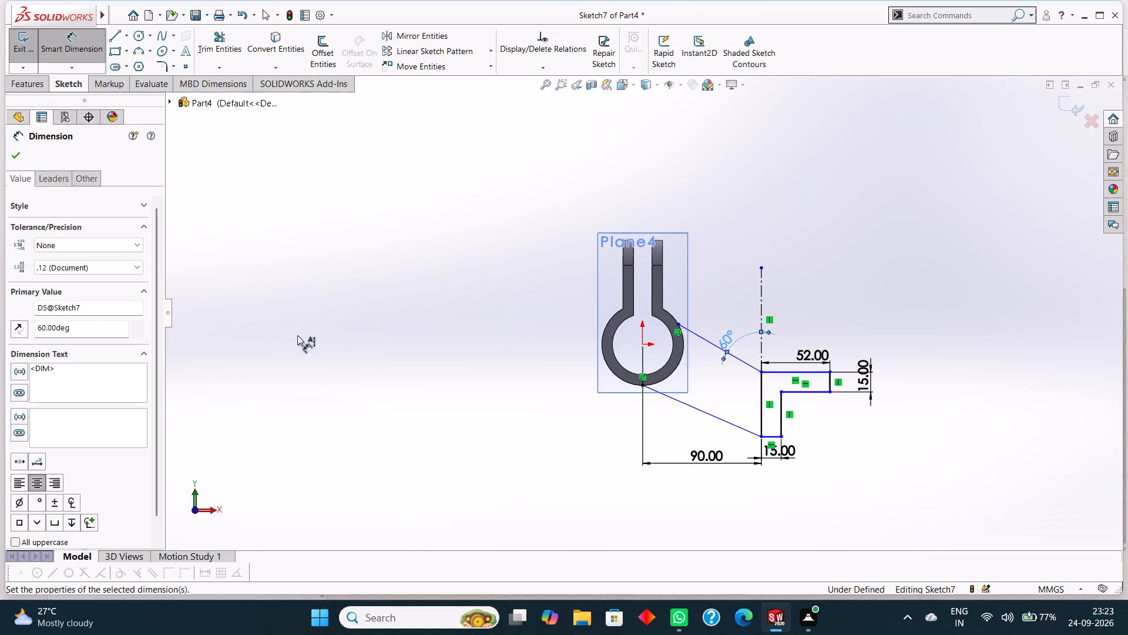
{"action": "left_click", "coordinate": [11, 158]}
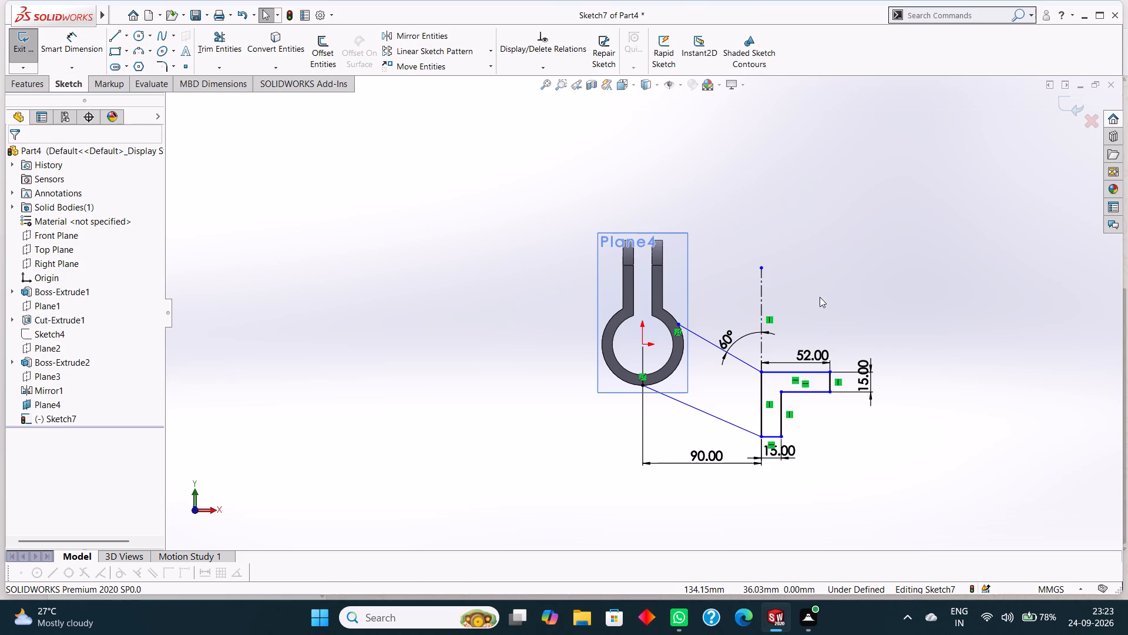
Delete the two slanted lines joining the L-profile to the ring, including the upper line's associated angle dimension.
{"action": "middle_click_drag", "start_coordinate": [821, 296], "coordinate": [820, 306]}
{"action": "scroll", "coordinate": [808, 339], "scroll_direction": "down", "scroll_amount": 1}
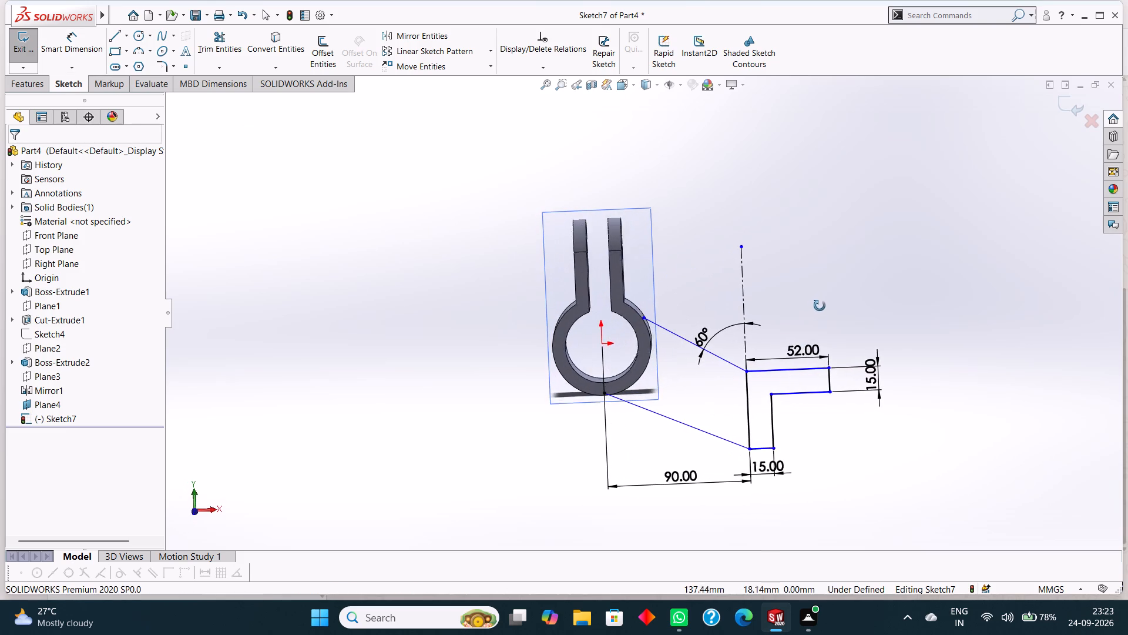
{"action": "middle_click_drag", "start_coordinate": [820, 306], "coordinate": [805, 324]}
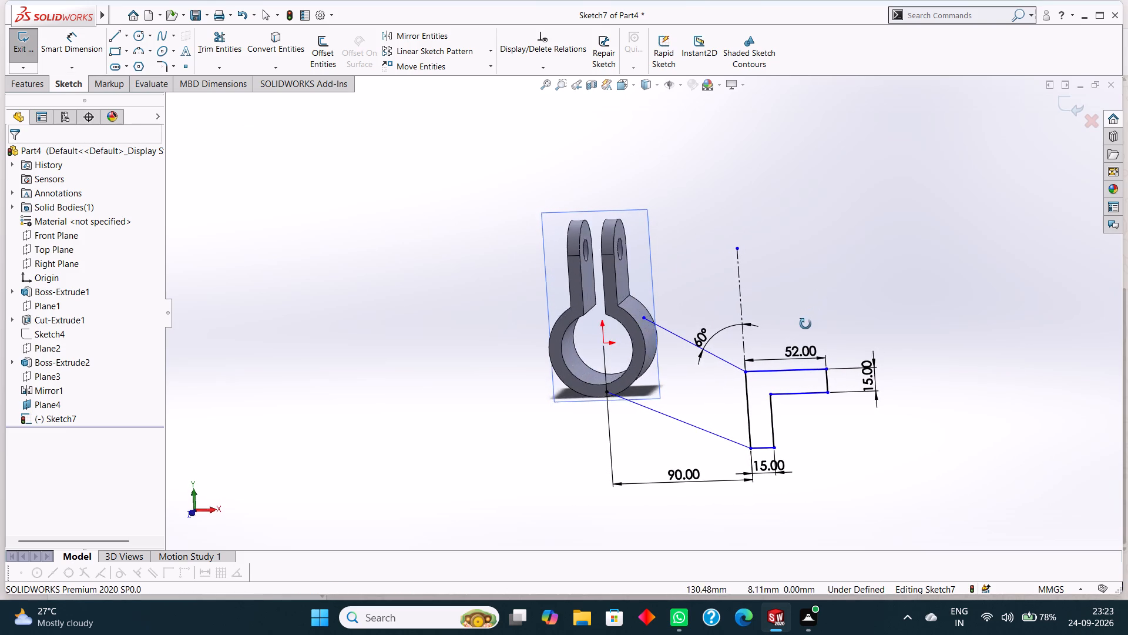
{"action": "middle_click_drag", "start_coordinate": [805, 324], "coordinate": [799, 313]}
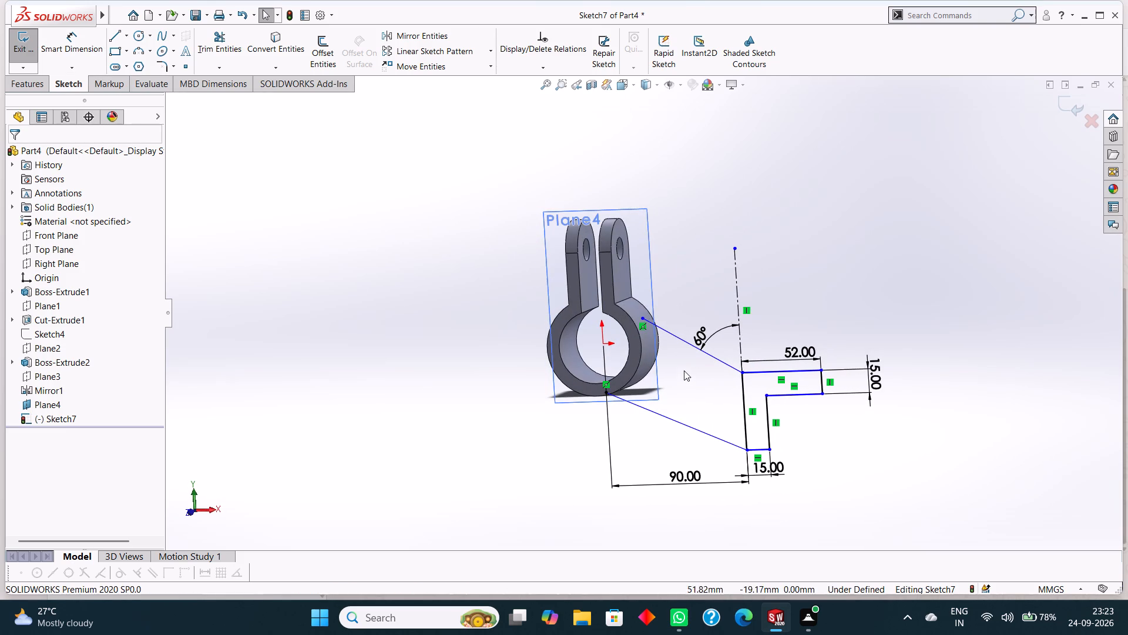
{"action": "right_click", "coordinate": [680, 339]}
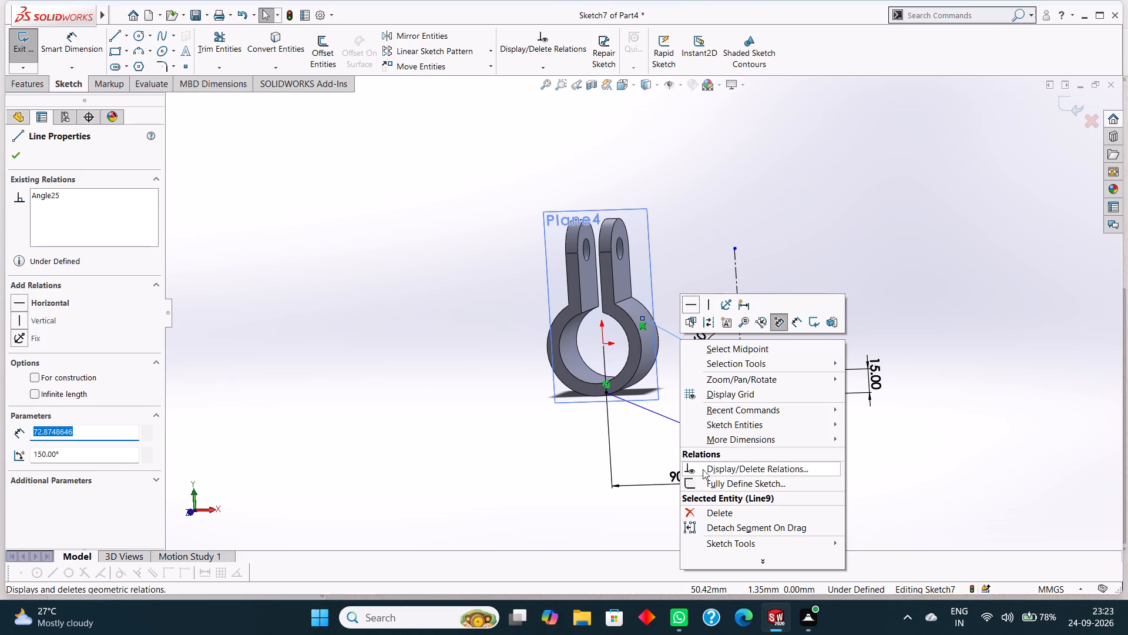
{"action": "left_click", "coordinate": [710, 514]}
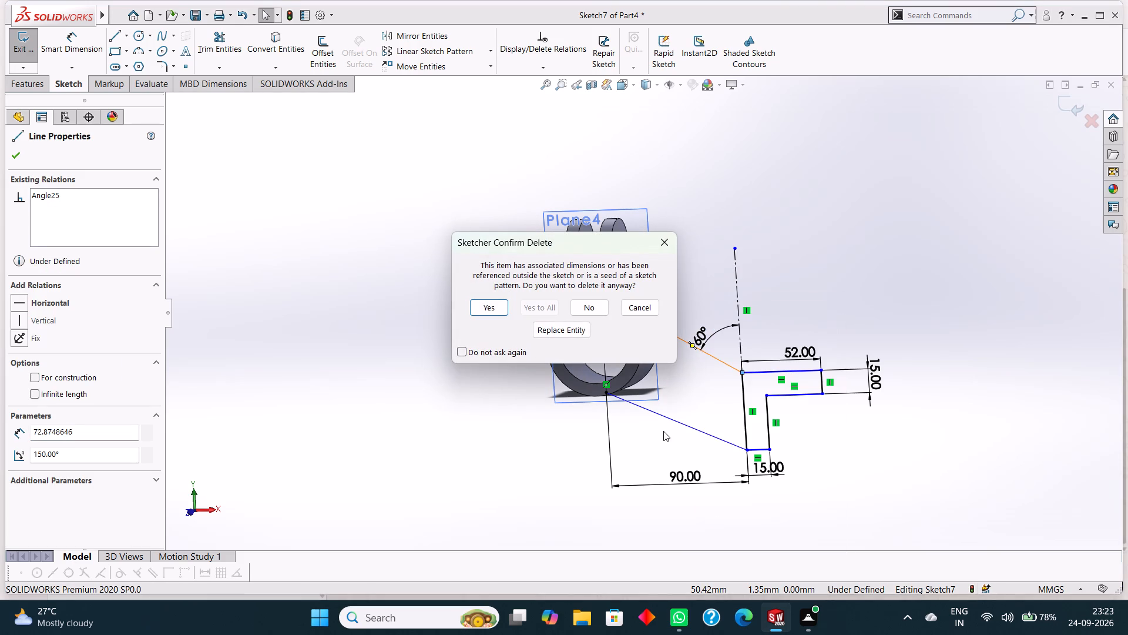
{"action": "left_click", "coordinate": [491, 309]}
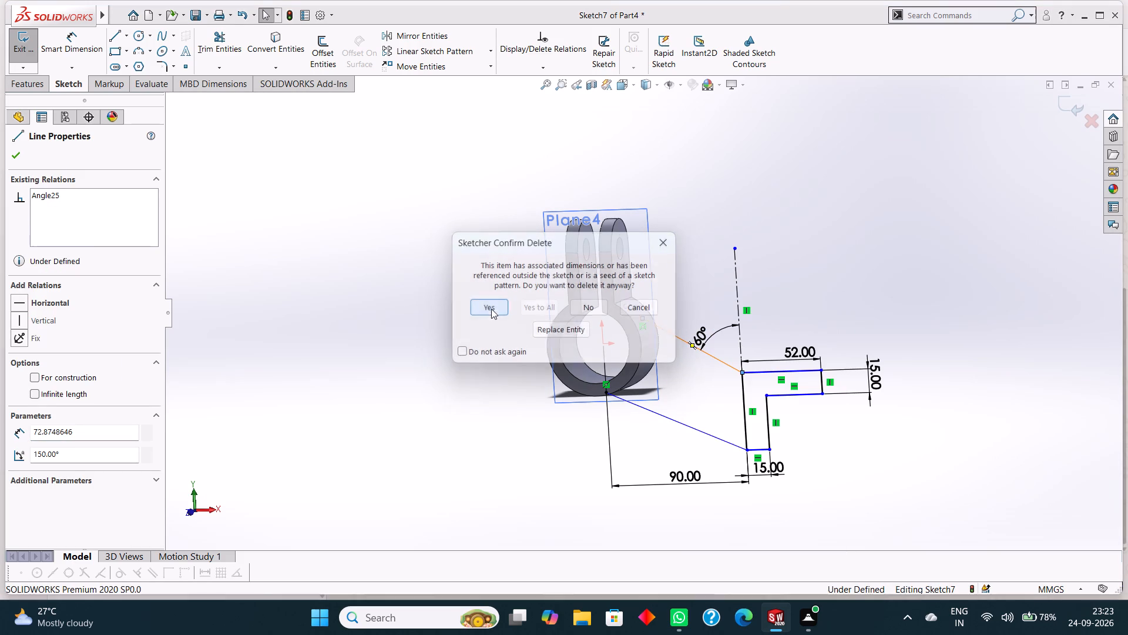
{"action": "right_click", "coordinate": [680, 423]}
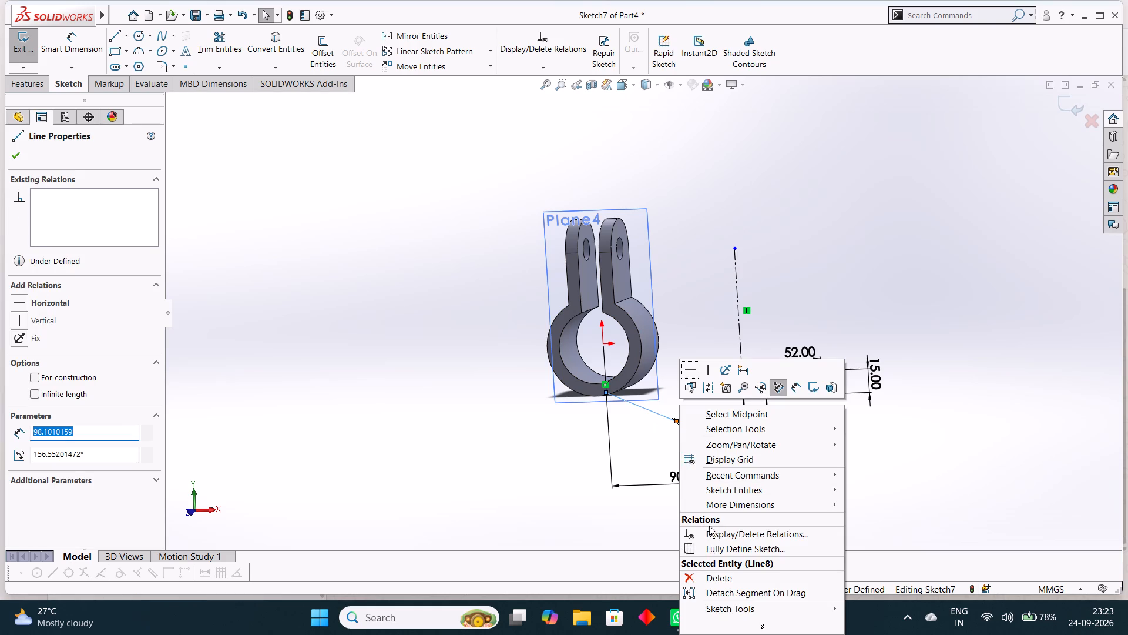
{"action": "left_click", "coordinate": [713, 580]}
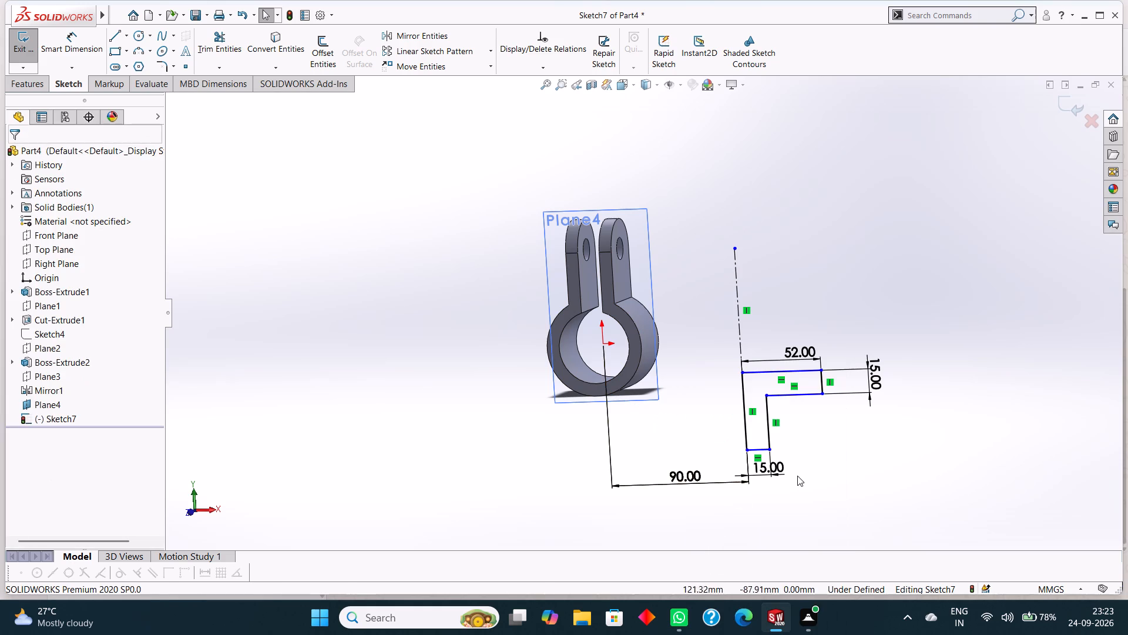
Extrude the L-profile as a boss 65 mm deep, using the Mid Plane end condition with the result merged.
{"action": "left_click", "coordinate": [640, 239]}
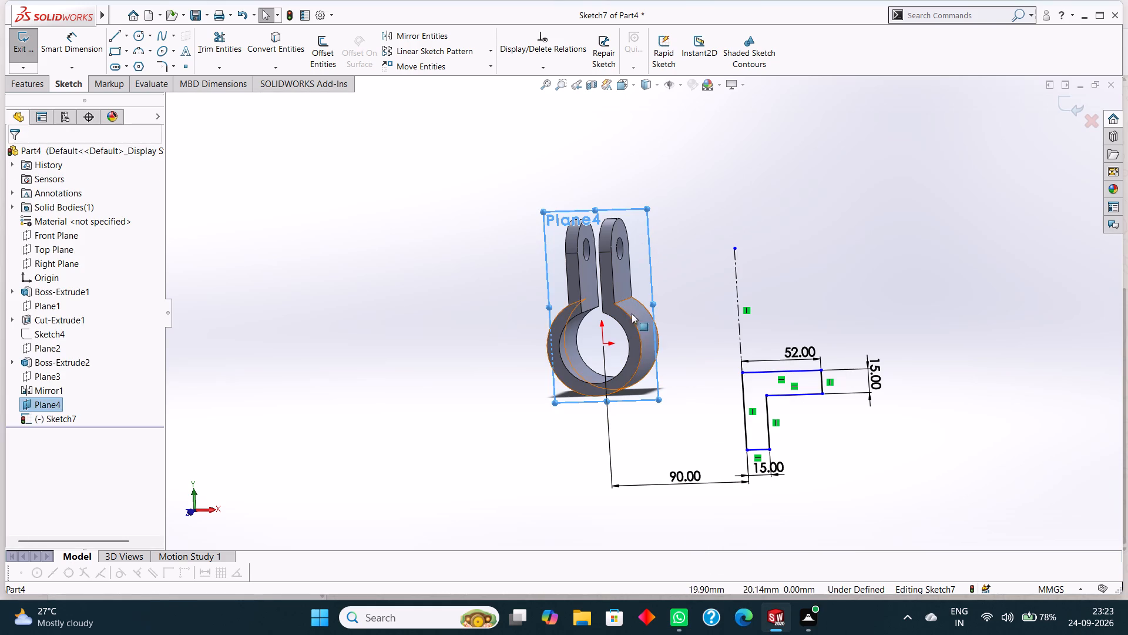
{"action": "key", "text": "ctrl+8"}
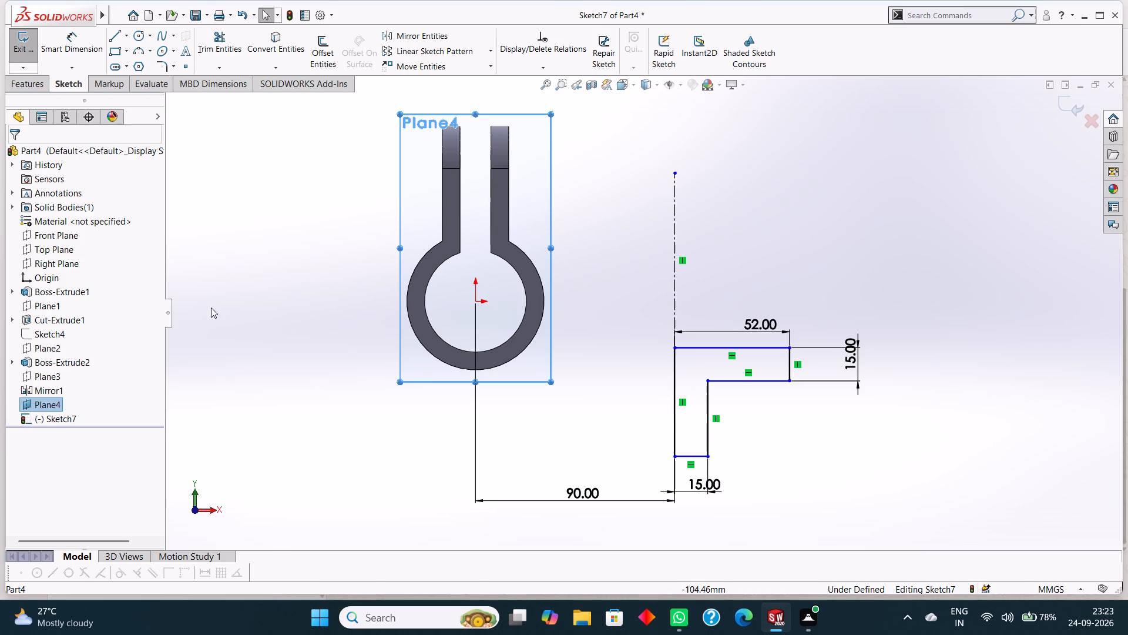
{"action": "left_click", "coordinate": [26, 89]}
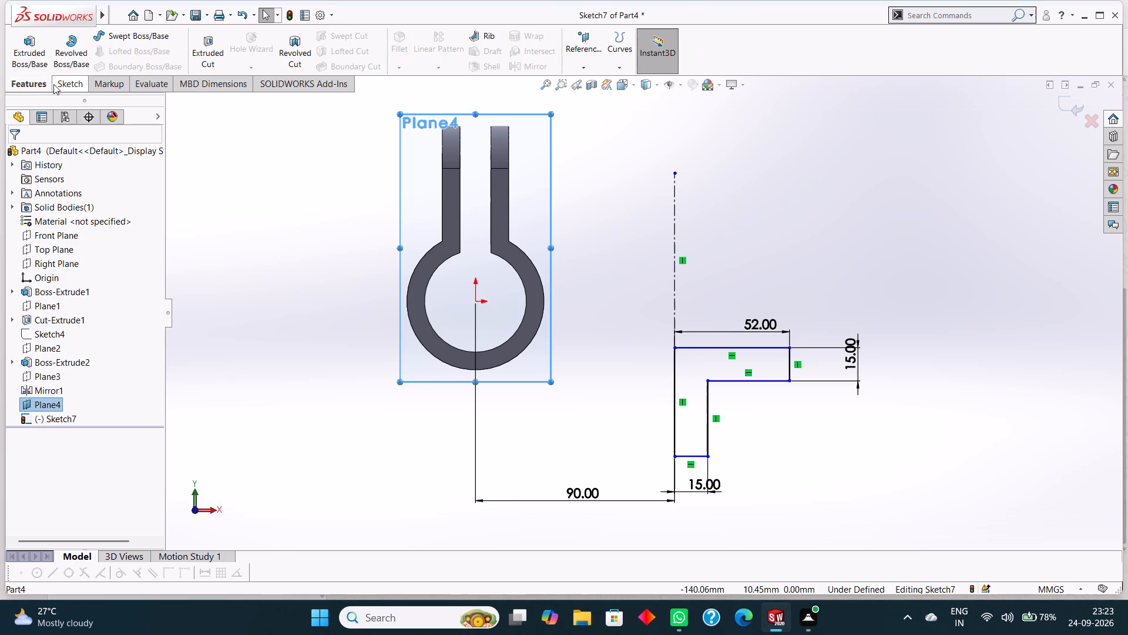
{"action": "left_click", "coordinate": [61, 83]}
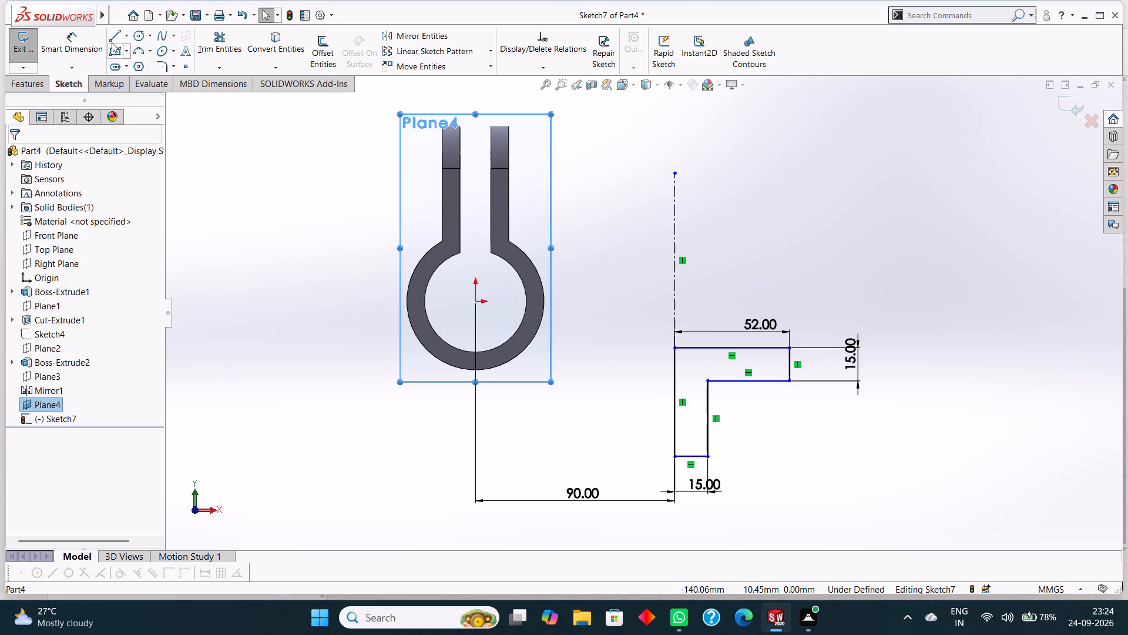
{"action": "left_click", "coordinate": [22, 84]}
{"action": "left_click", "coordinate": [30, 52]}
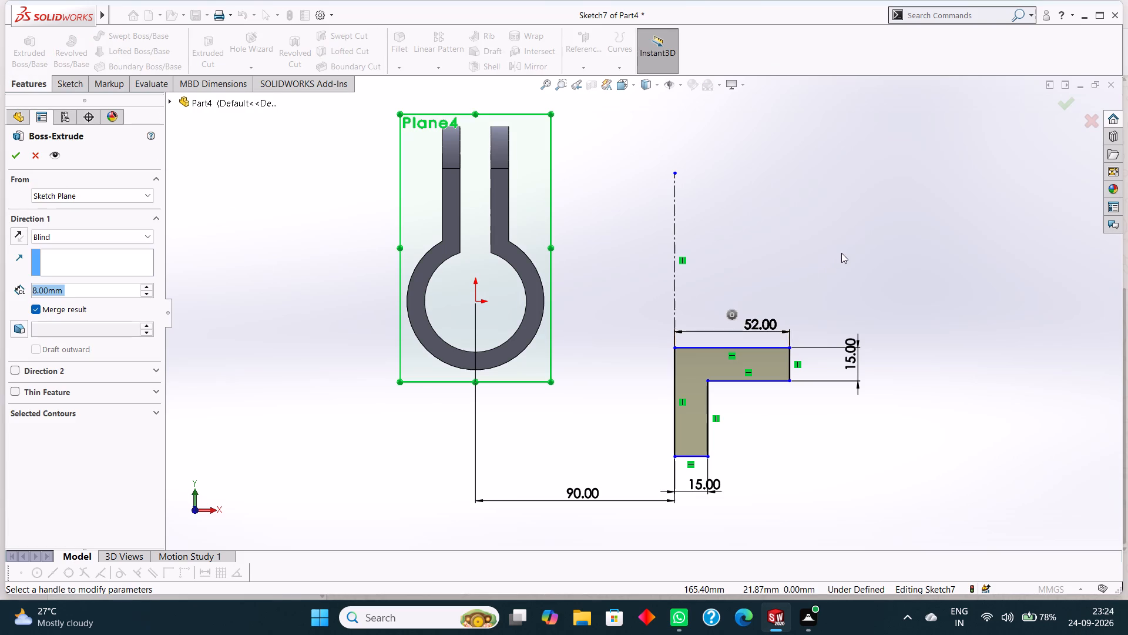
{"action": "middle_click_drag", "start_coordinate": [842, 253], "coordinate": [788, 321]}
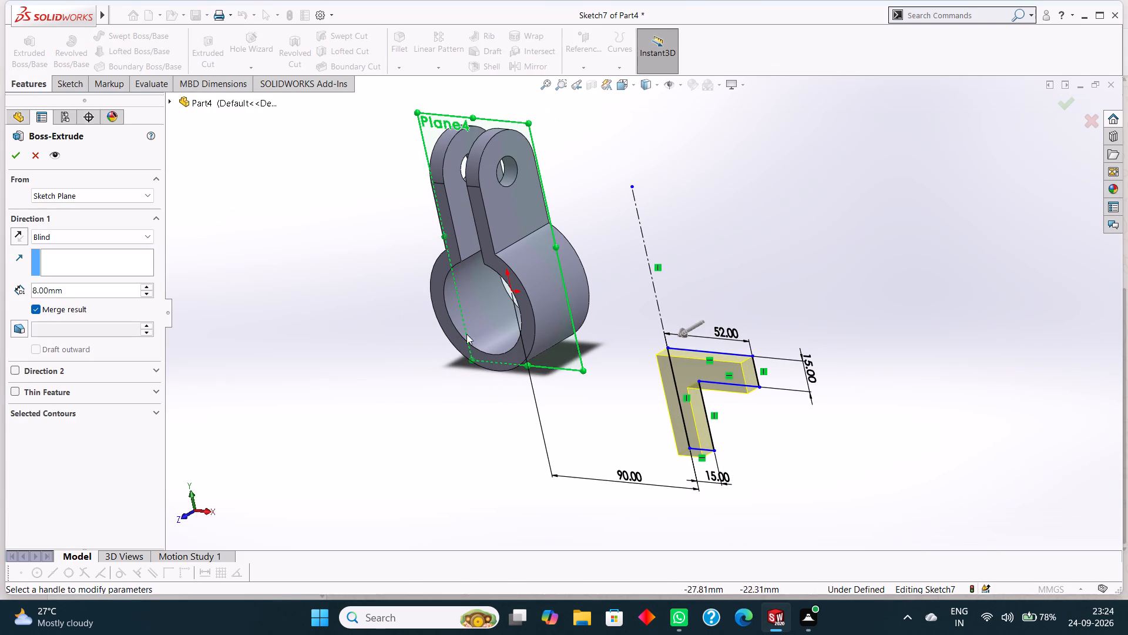
{"action": "left_click", "coordinate": [80, 233]}
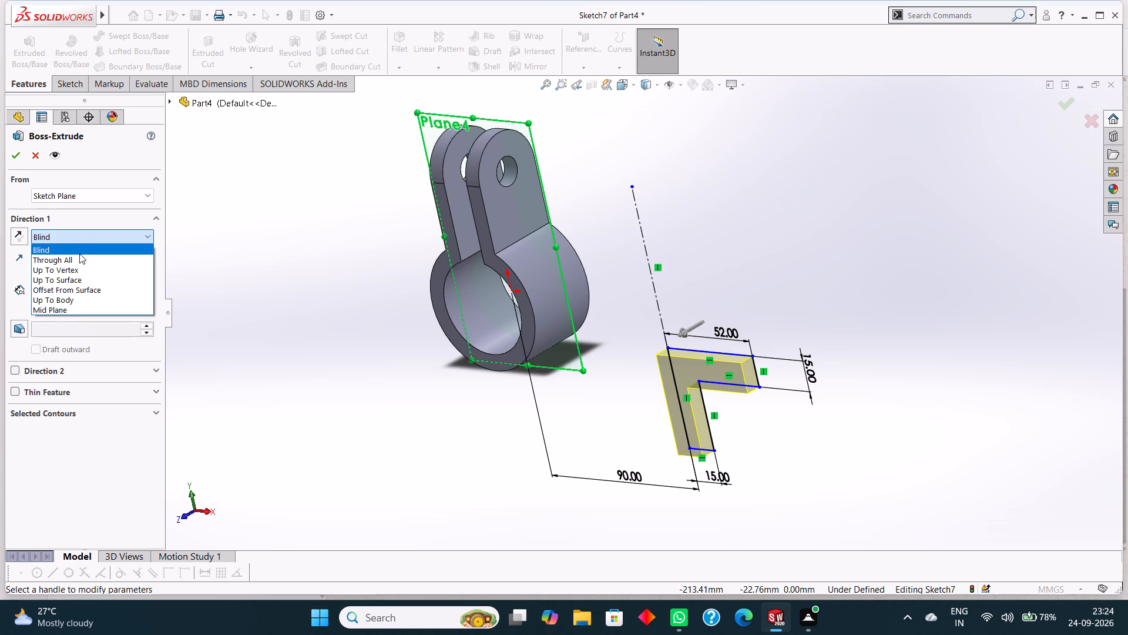
{"action": "left_click", "coordinate": [71, 235]}
{"action": "left_click", "coordinate": [73, 234]}
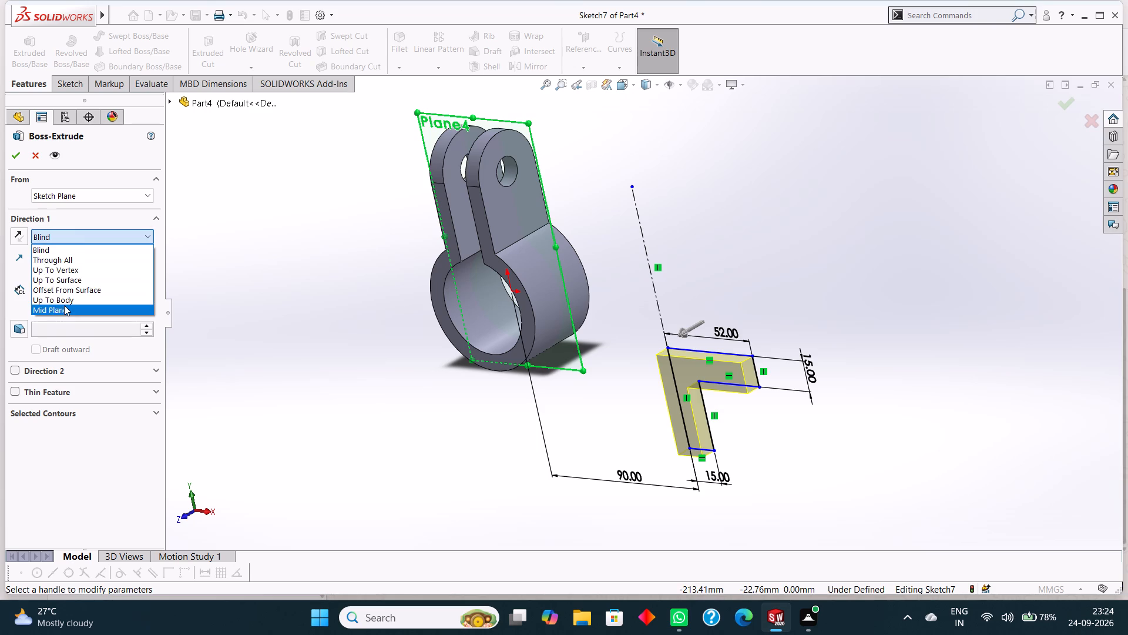
{"action": "left_click", "coordinate": [64, 306]}
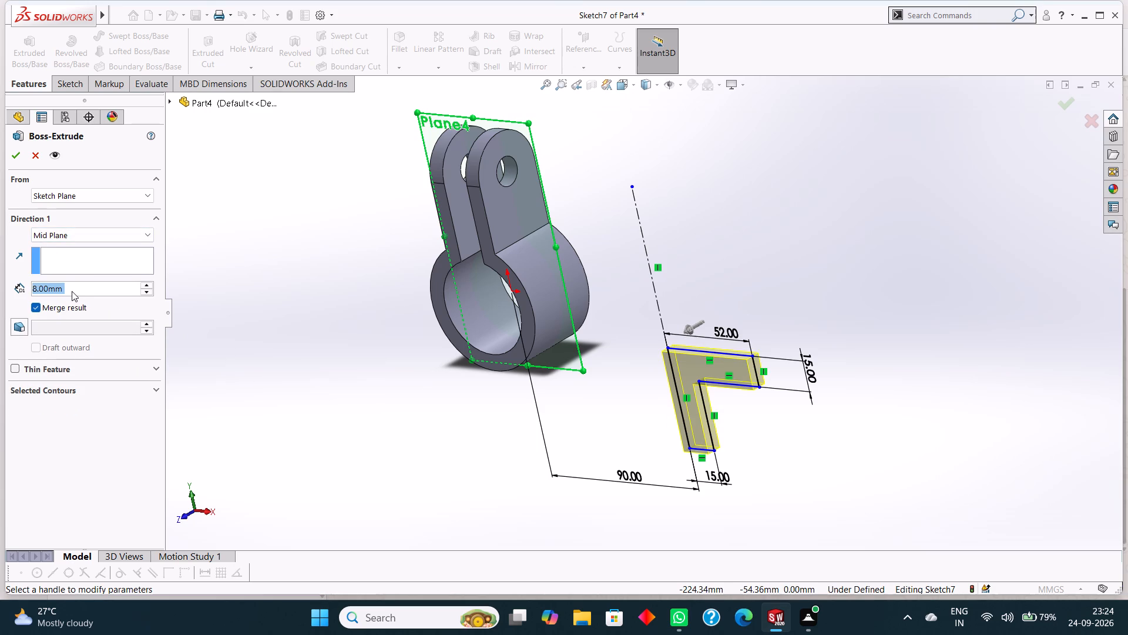
{"action": "type", "text": "65"}
{"action": "key", "text": "Return"}
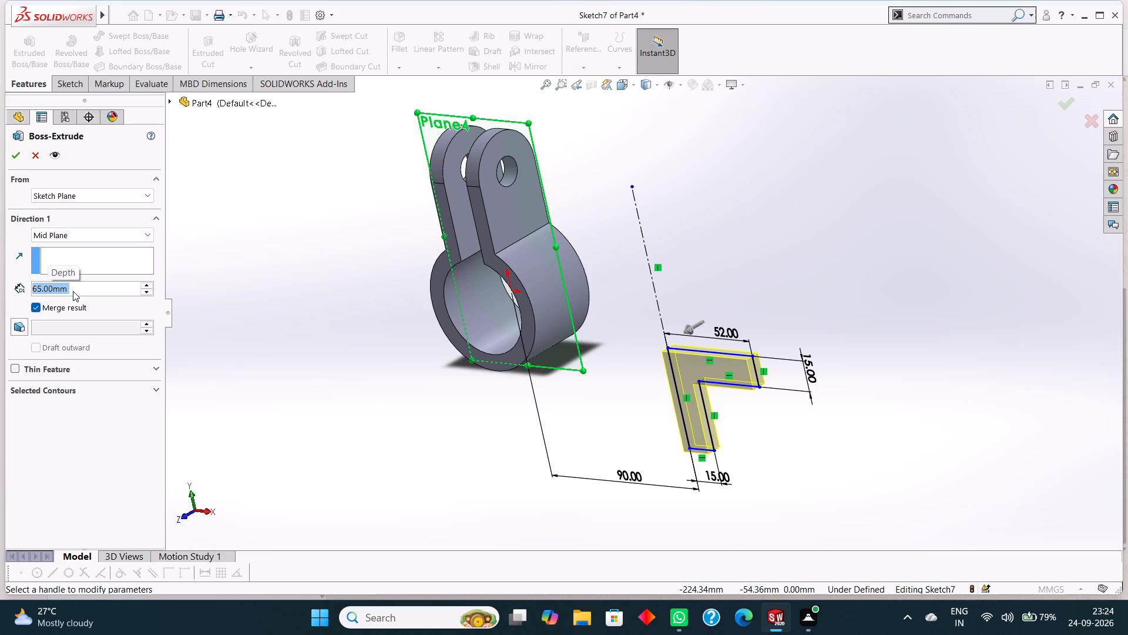
{"action": "left_click", "coordinate": [13, 153]}
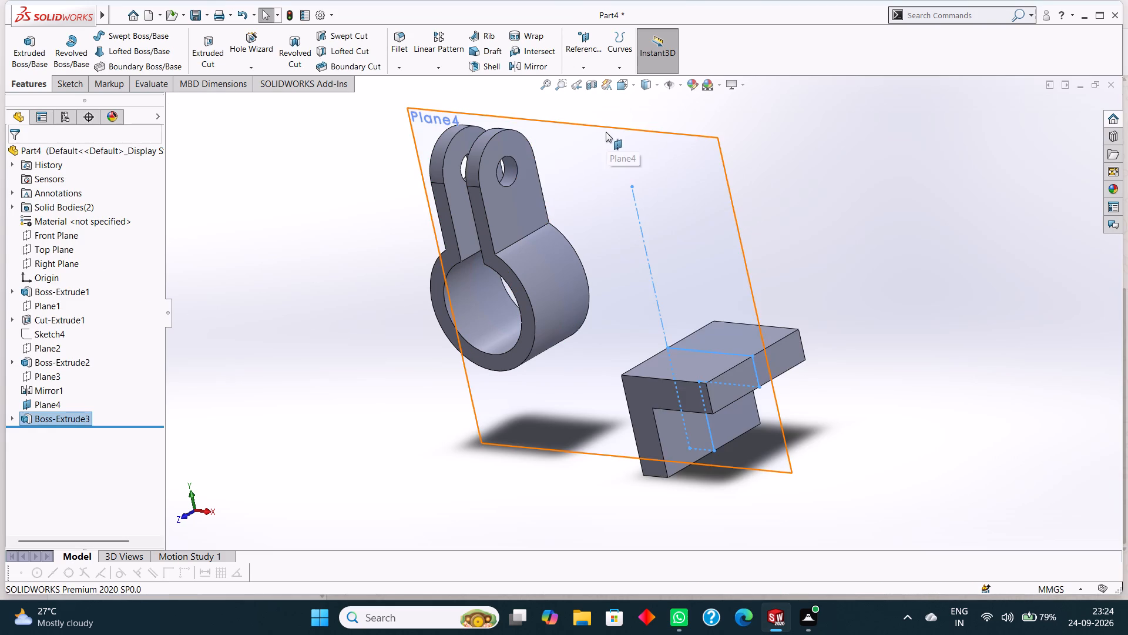
Start a new sketch on Plane4 and draw a slanted line from the L-bracket's lower-left corner to the ring's lowest outer point.
{"action": "left_click", "coordinate": [606, 132]}
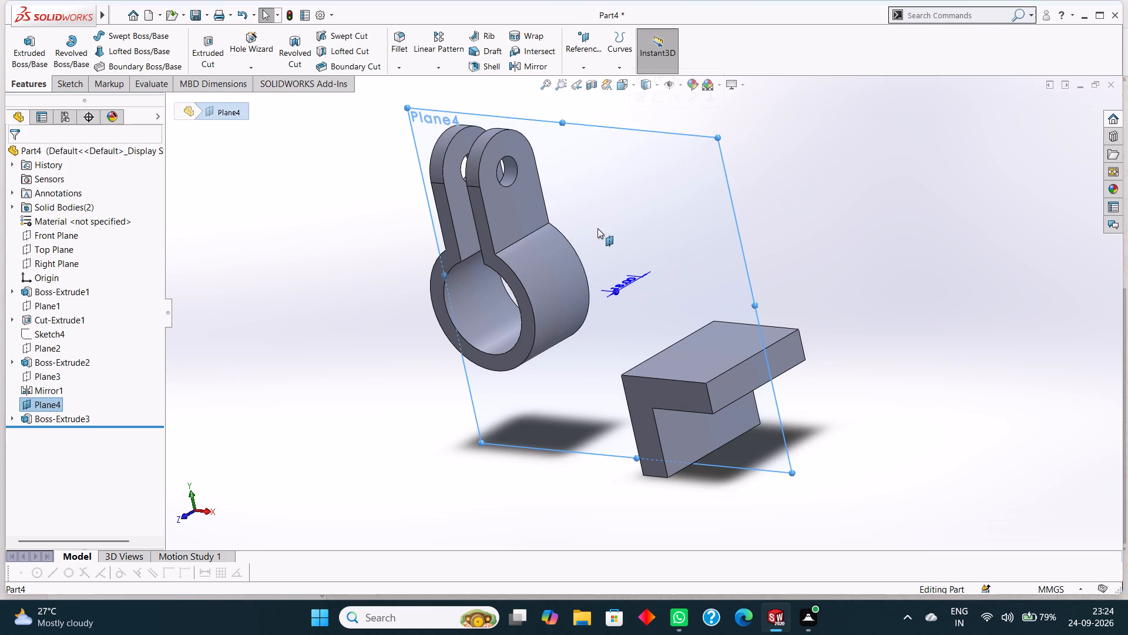
{"action": "key", "text": "ctrl+8"}
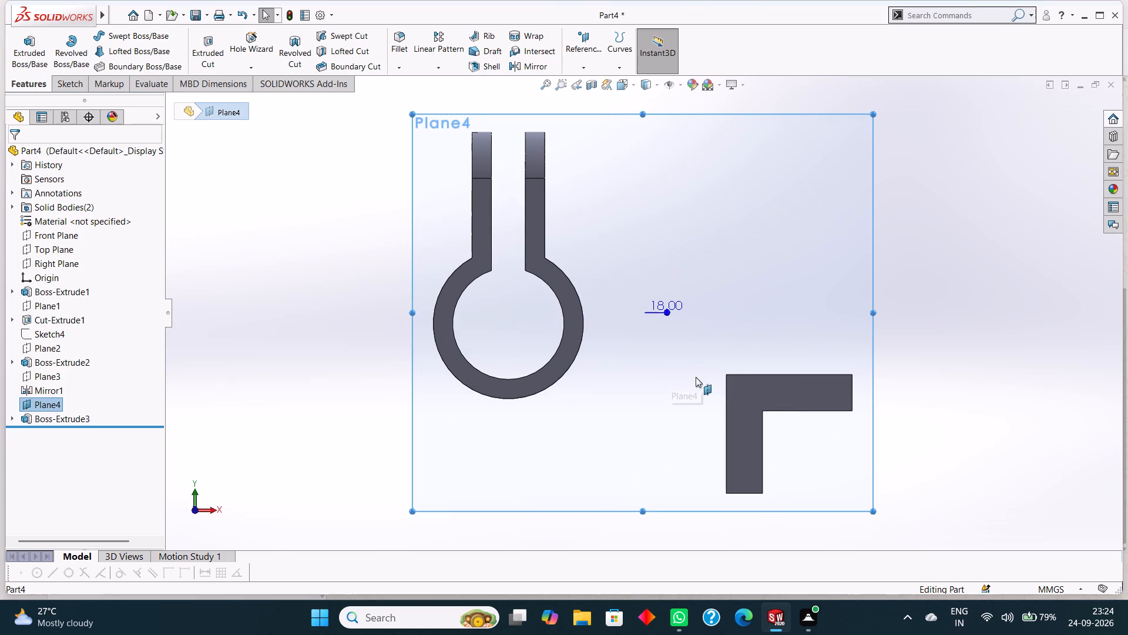
{"action": "right_click", "coordinate": [763, 205]}
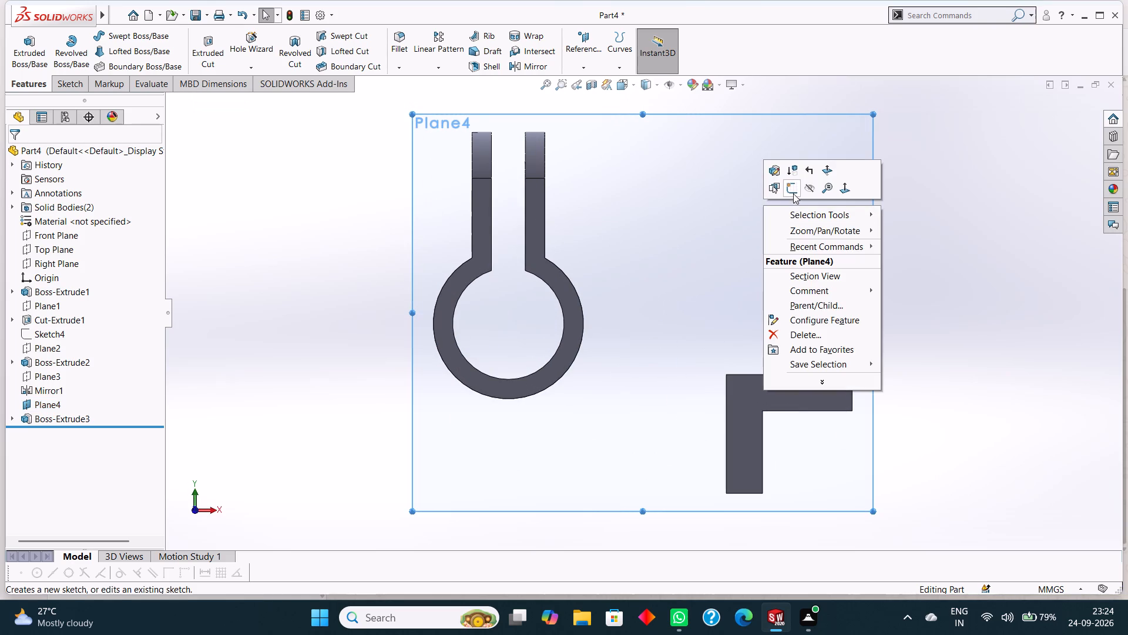
{"action": "left_click", "coordinate": [791, 191]}
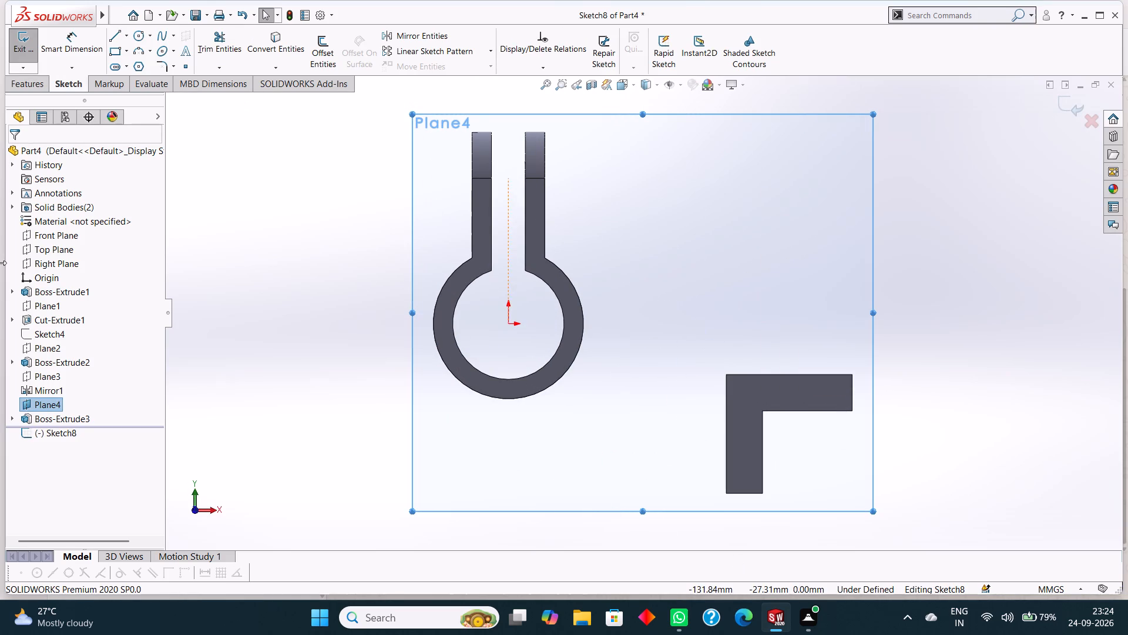
{"action": "left_click", "coordinate": [117, 37]}
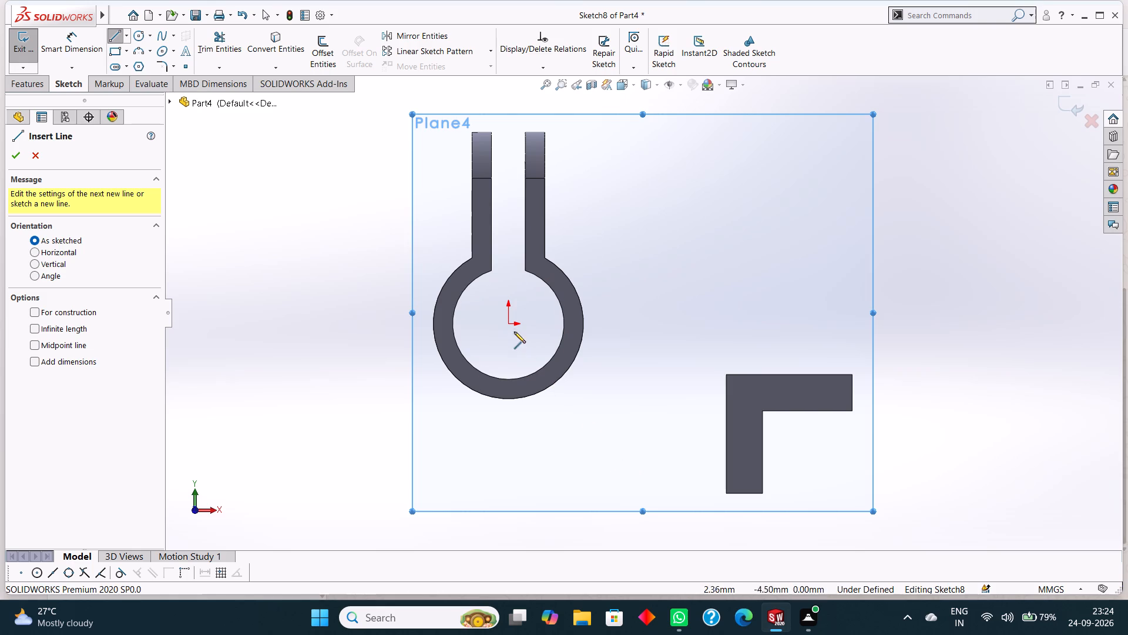
{"action": "left_click", "coordinate": [726, 494]}
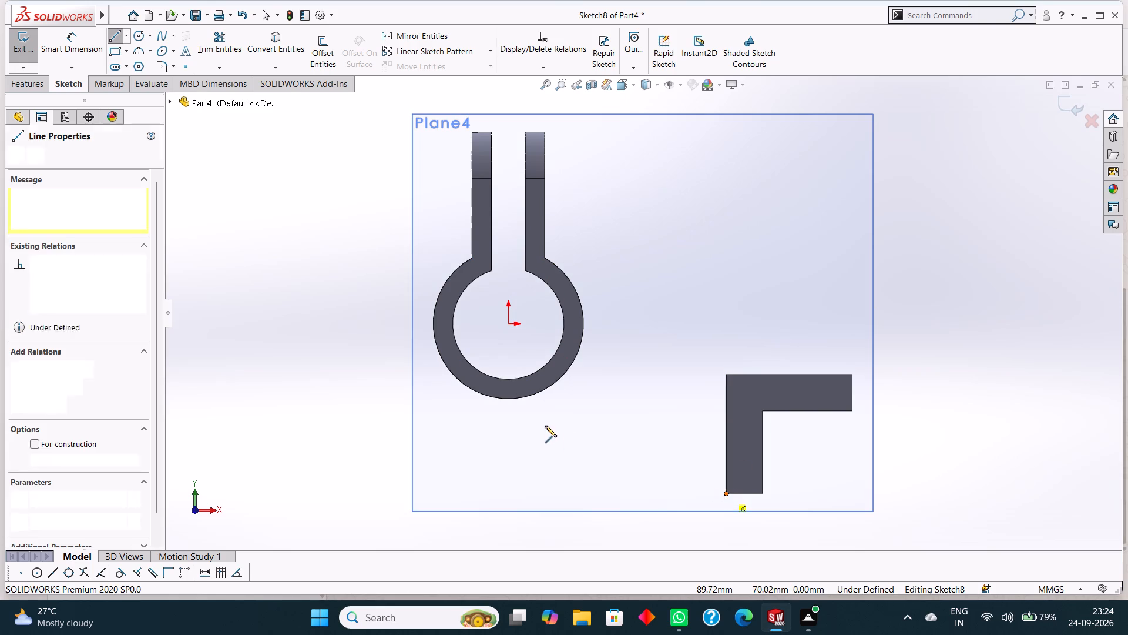
{"action": "left_click", "coordinate": [507, 400]}
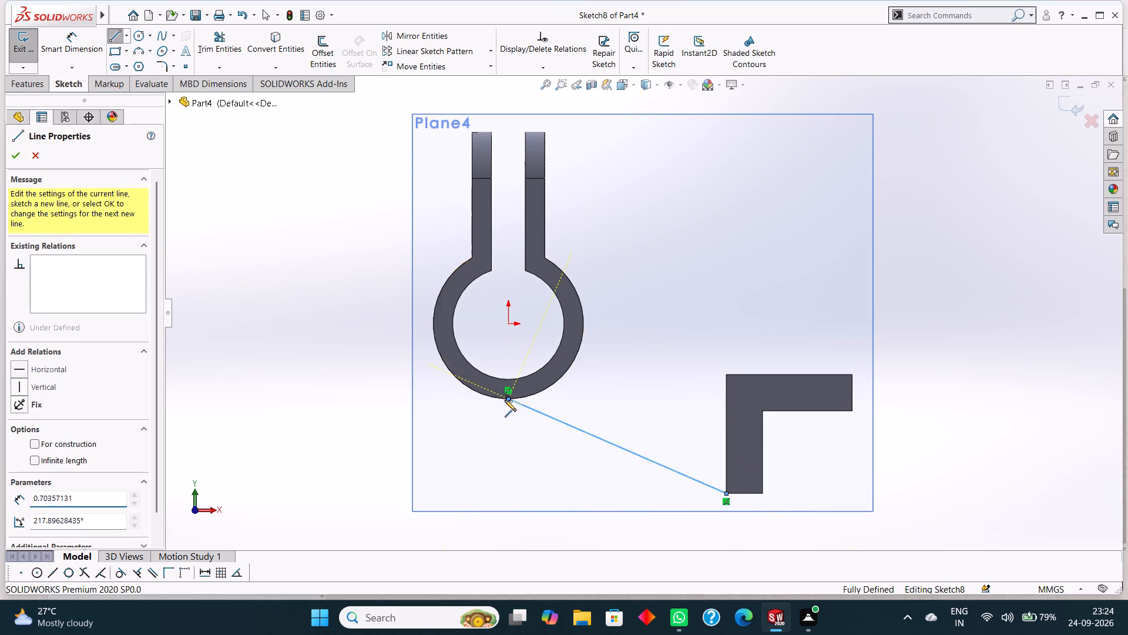
{"action": "right_click", "coordinate": [511, 437]}
{"action": "left_click", "coordinate": [538, 443]}
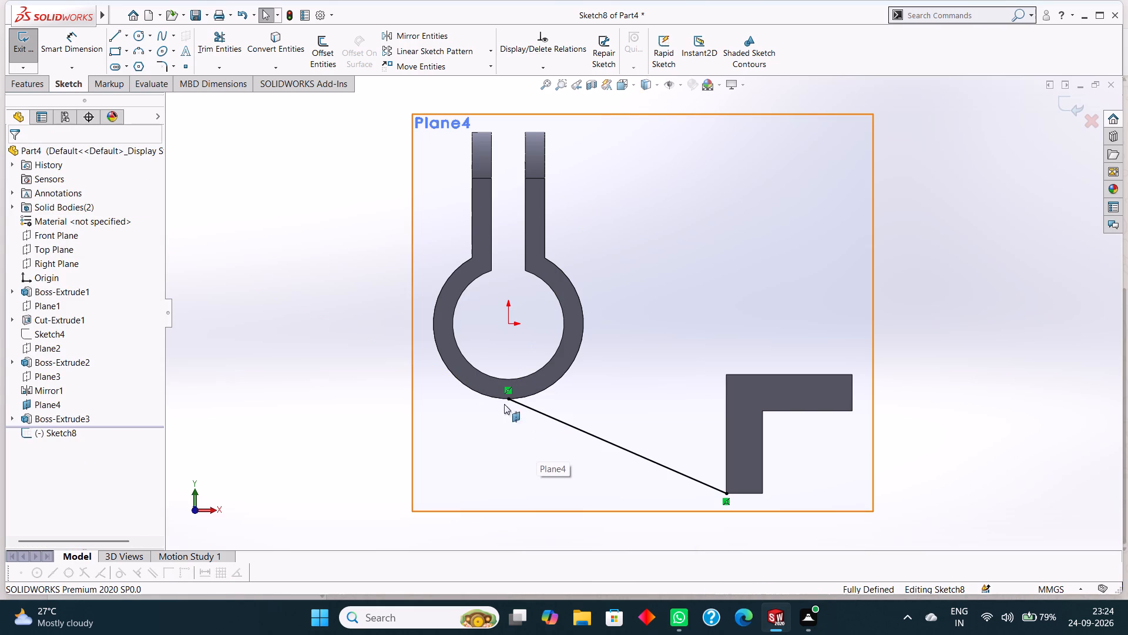
Draw a vertical centerline about 36 mm long upward from the L-bracket's upper-left corner.
{"action": "left_click", "coordinate": [127, 36]}
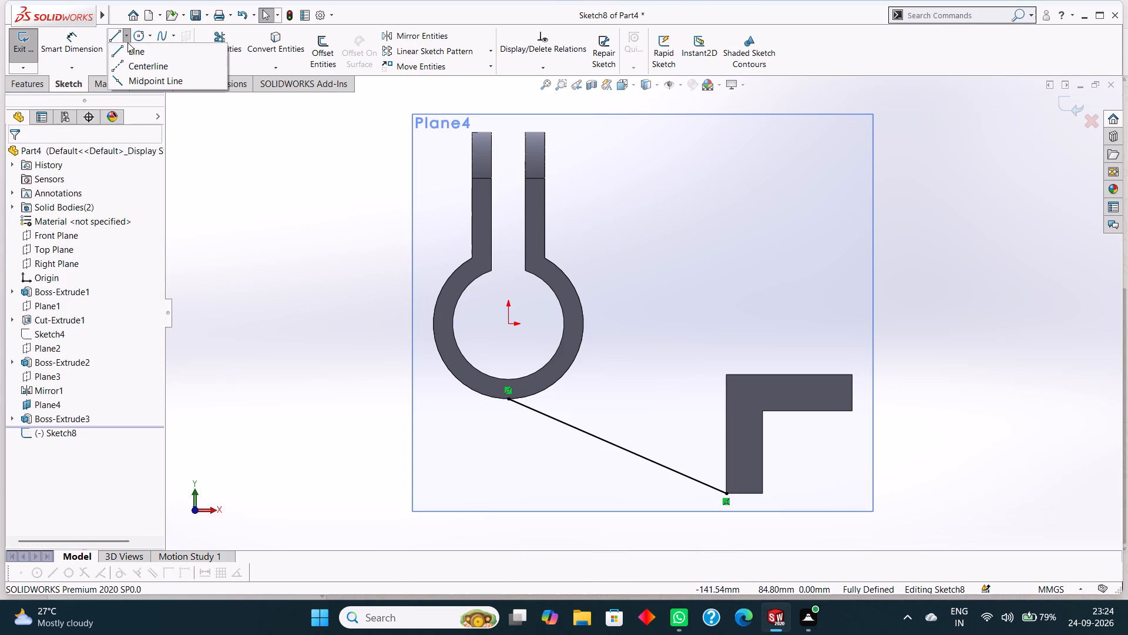
{"action": "left_click", "coordinate": [136, 63]}
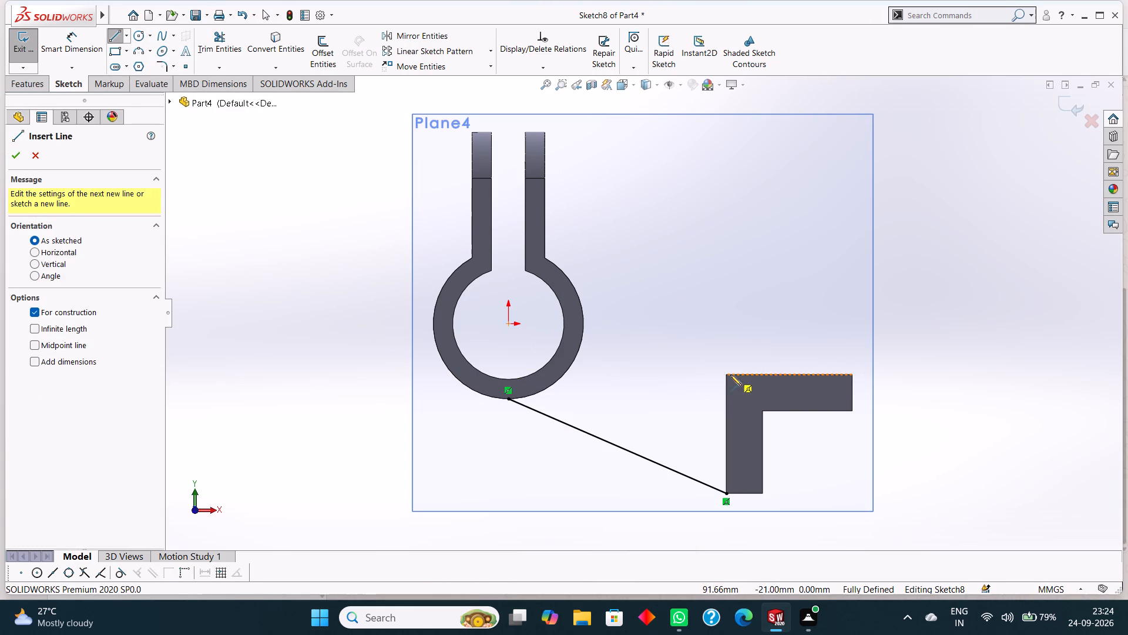
{"action": "left_click", "coordinate": [726, 373]}
{"action": "left_click", "coordinate": [725, 286]}
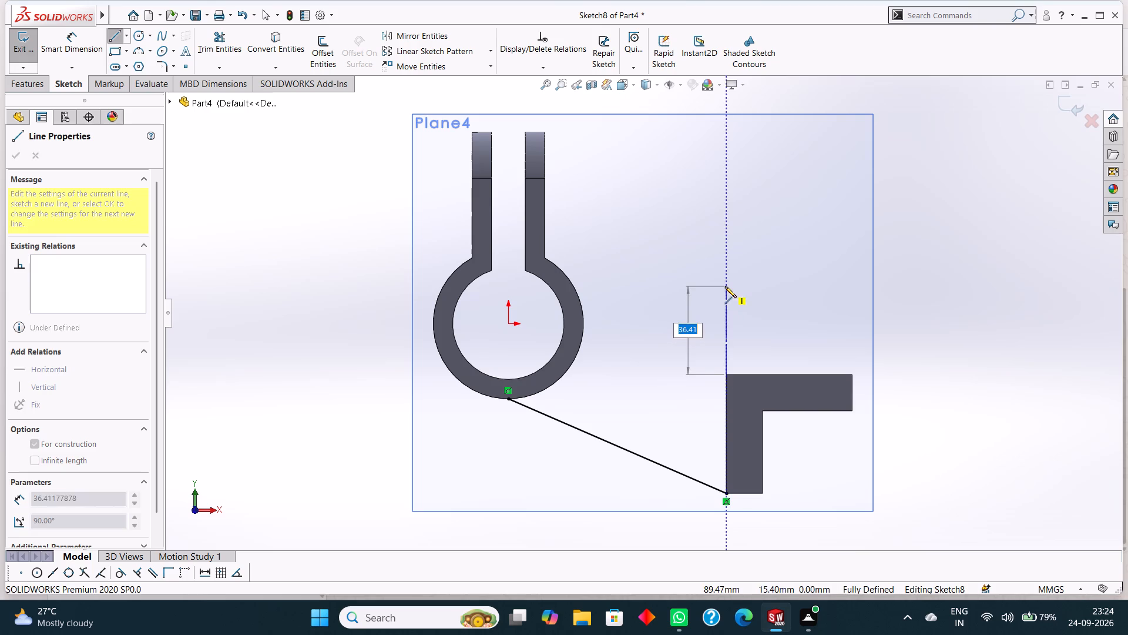
{"action": "right_click", "coordinate": [760, 288]}
{"action": "left_click", "coordinate": [791, 295]}
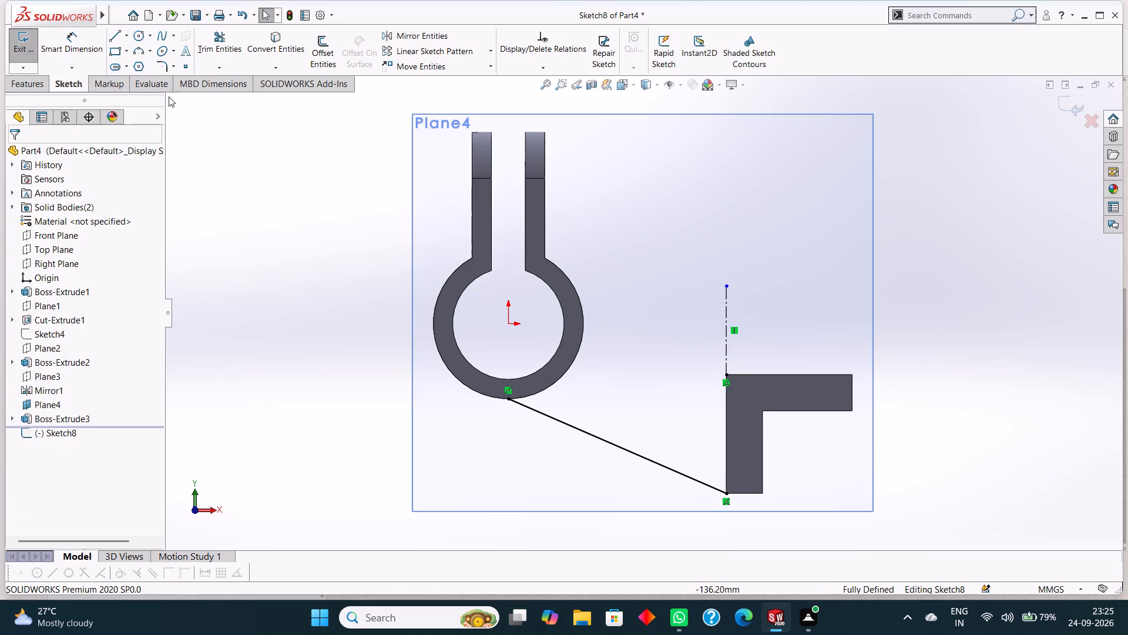
Draw a slanted line about 63 mm long from the L-bracket's upper-left corner to the outer edge of the ring's near side.
{"action": "left_click", "coordinate": [111, 39]}
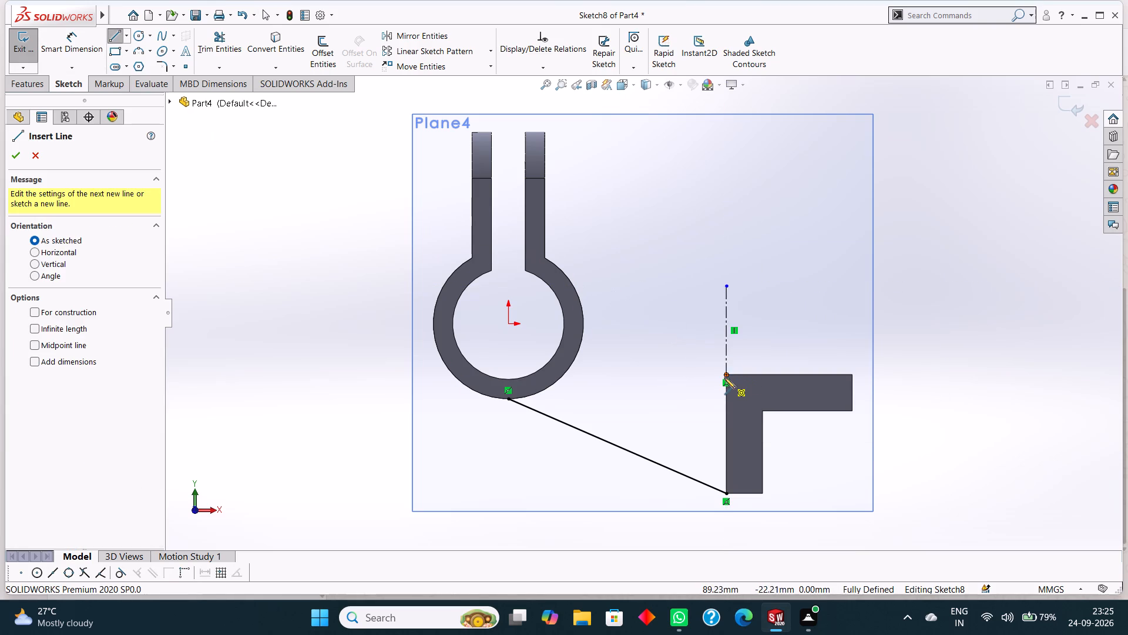
{"action": "left_click", "coordinate": [724, 375]}
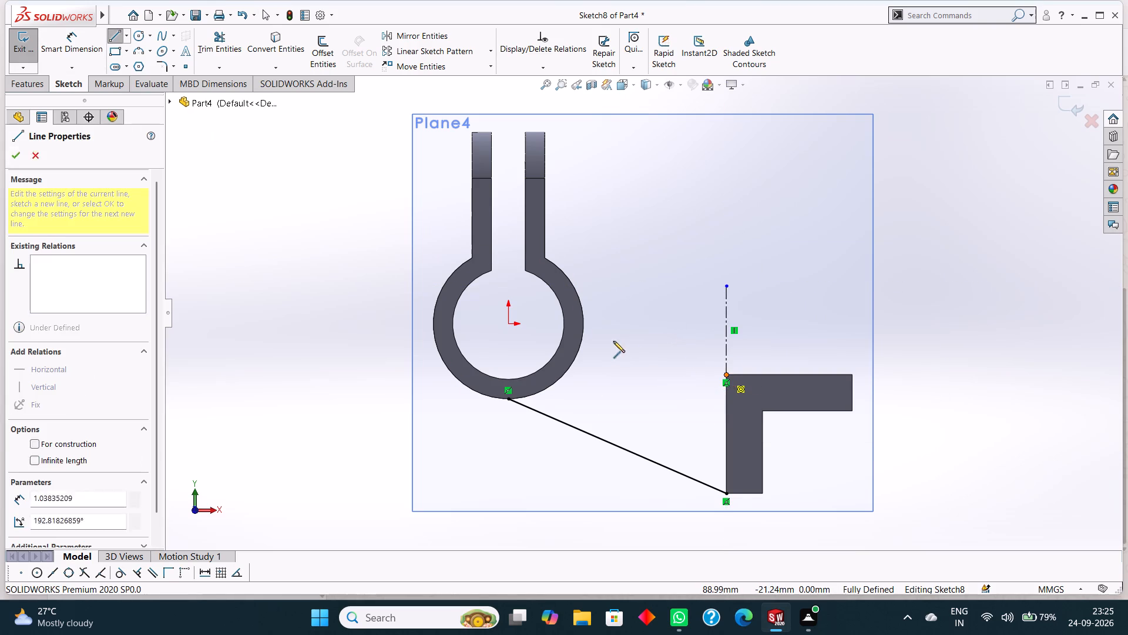
{"action": "left_click", "coordinate": [583, 325]}
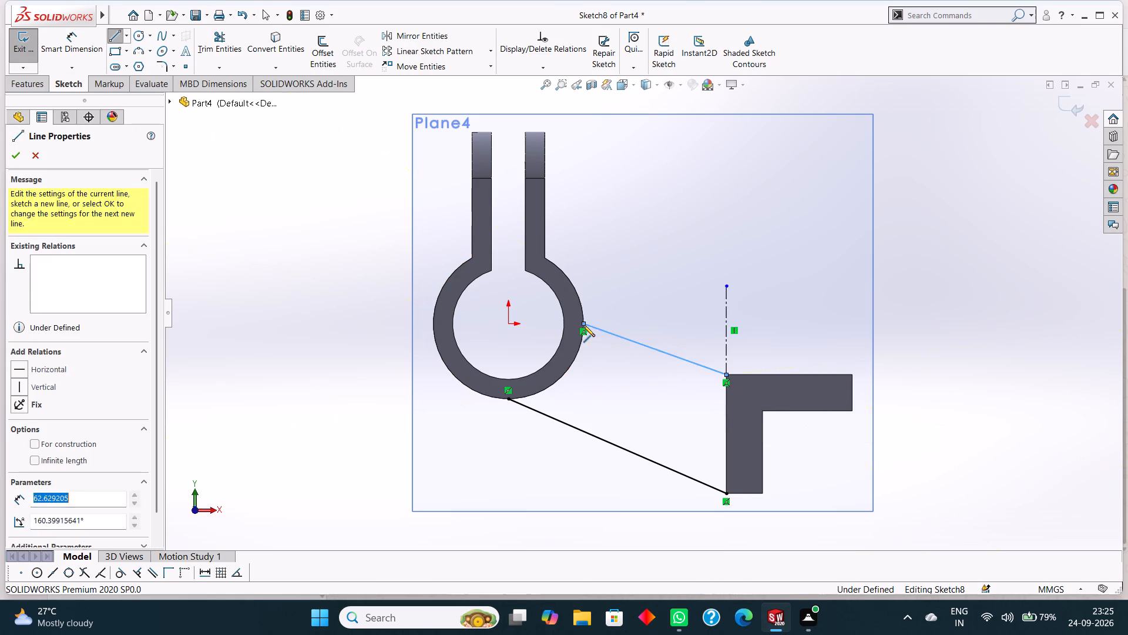
{"action": "right_click", "coordinate": [608, 359]}
{"action": "left_click", "coordinate": [642, 368]}
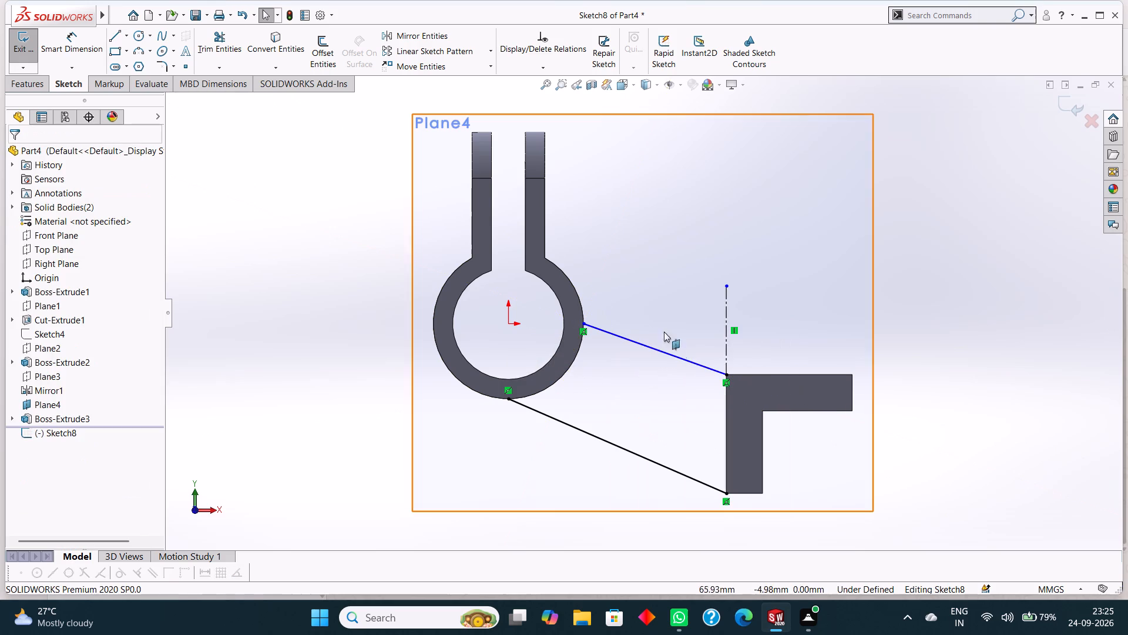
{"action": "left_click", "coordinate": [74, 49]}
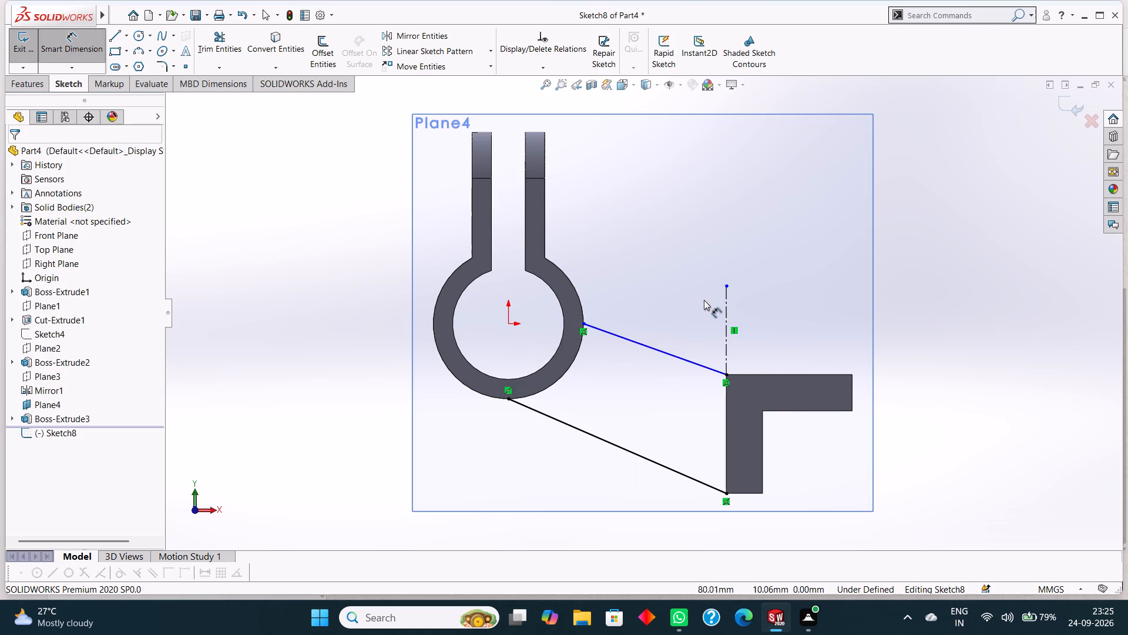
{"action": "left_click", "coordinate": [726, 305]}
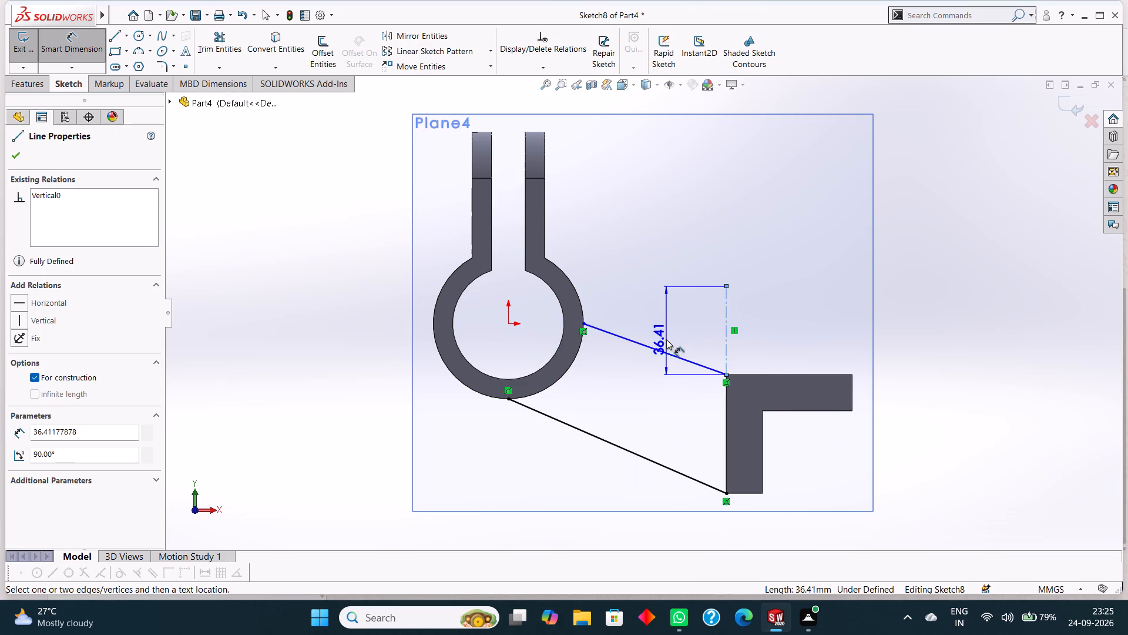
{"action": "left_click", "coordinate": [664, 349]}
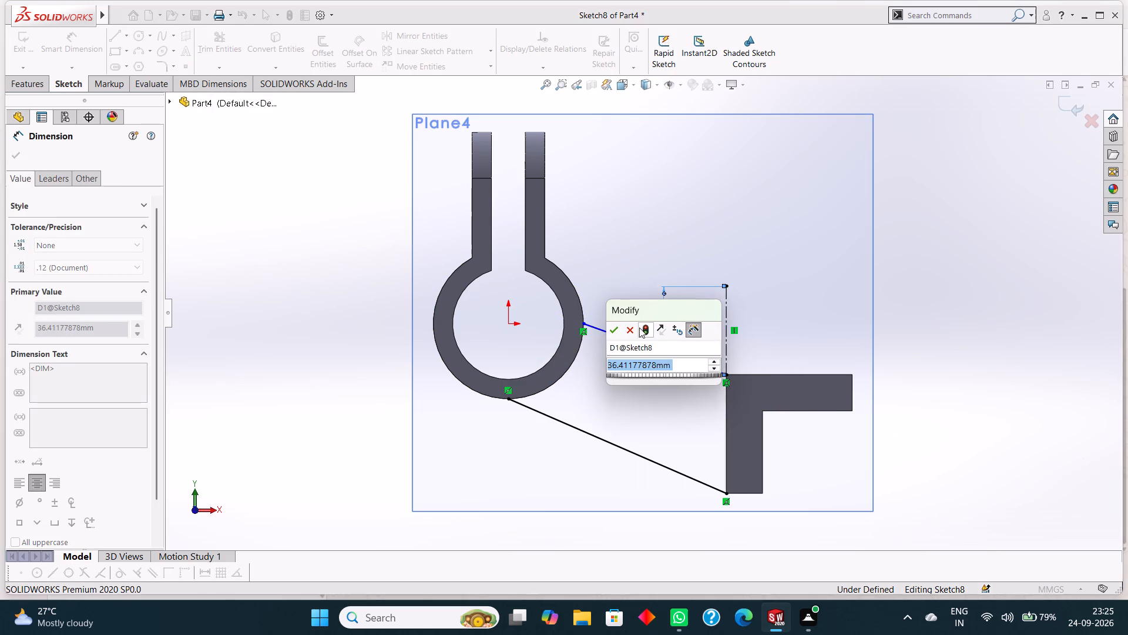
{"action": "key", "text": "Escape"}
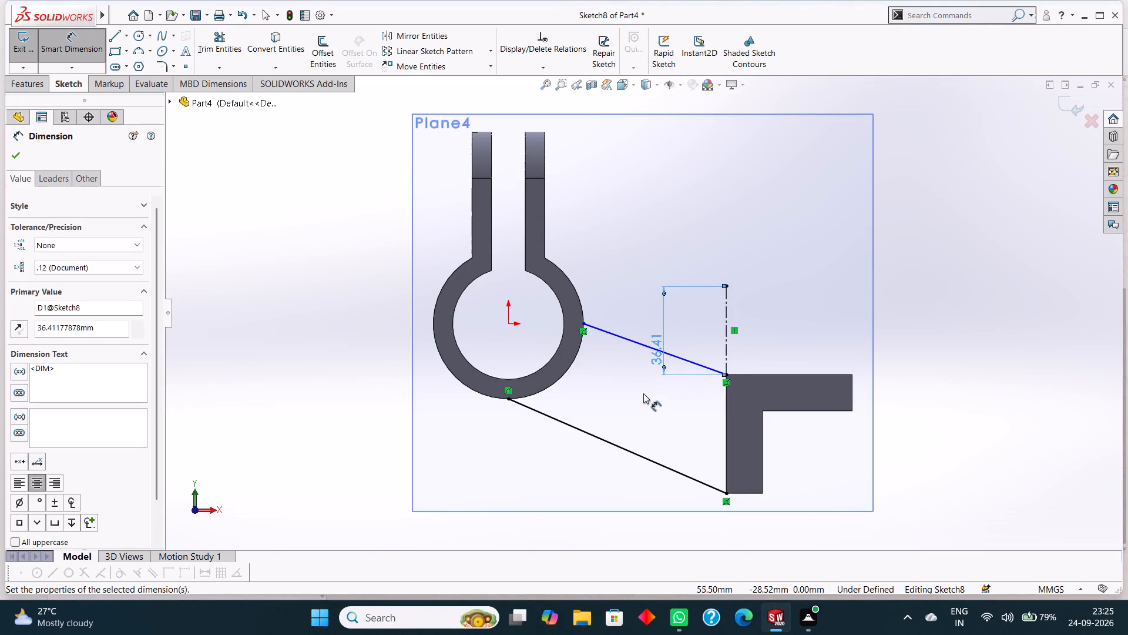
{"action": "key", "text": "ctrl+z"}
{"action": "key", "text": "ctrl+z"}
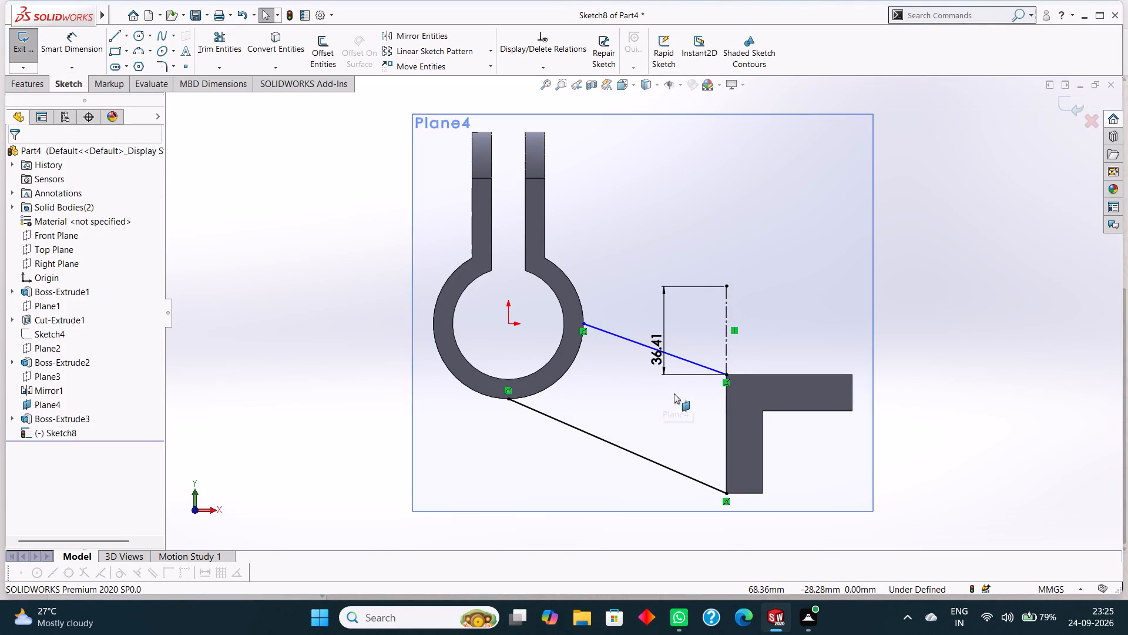
Dimension the angle between the upper slanted line and the vertical centerline as 60°.
{"action": "left_click", "coordinate": [66, 39]}
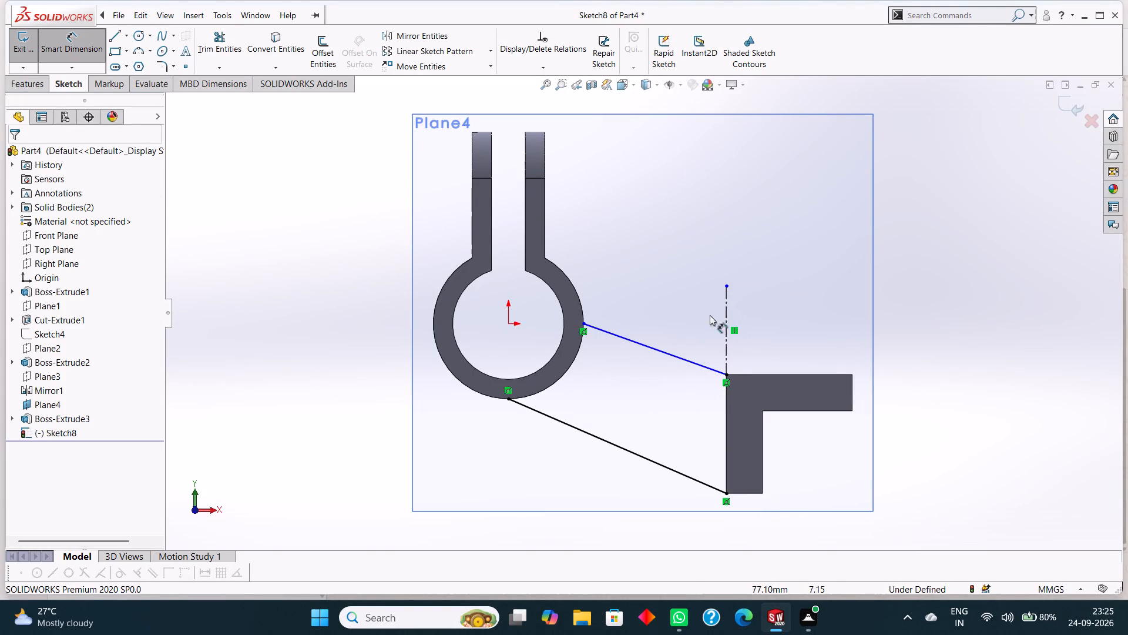
{"action": "left_click", "coordinate": [725, 316]}
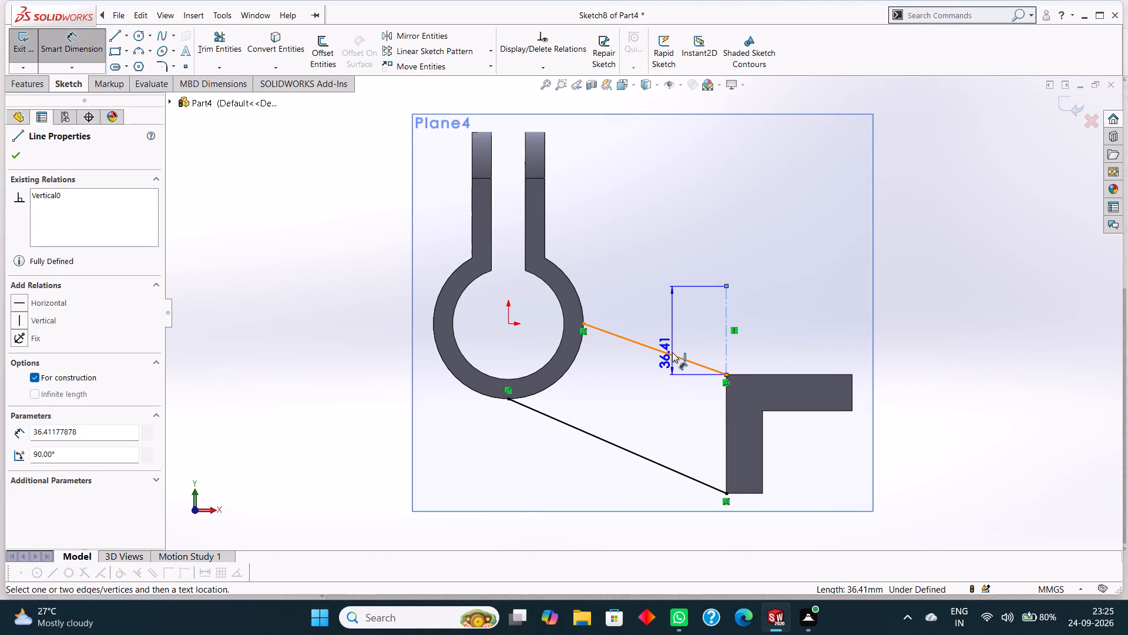
{"action": "left_click", "coordinate": [672, 353]}
{"action": "left_click", "coordinate": [685, 327]}
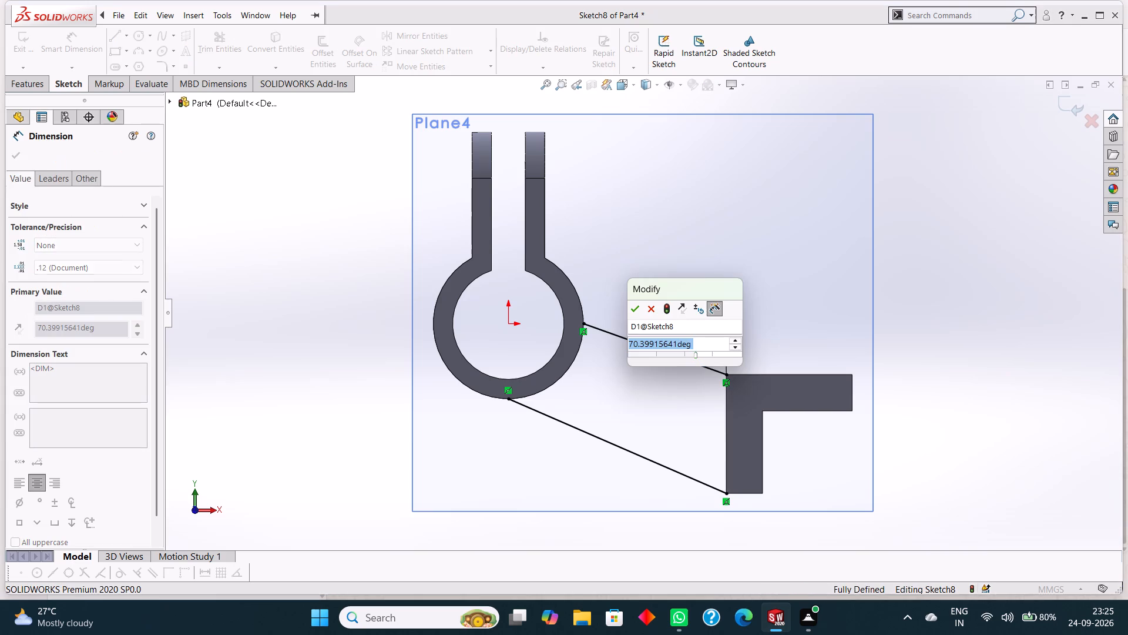
{"action": "type", "text": "60"}
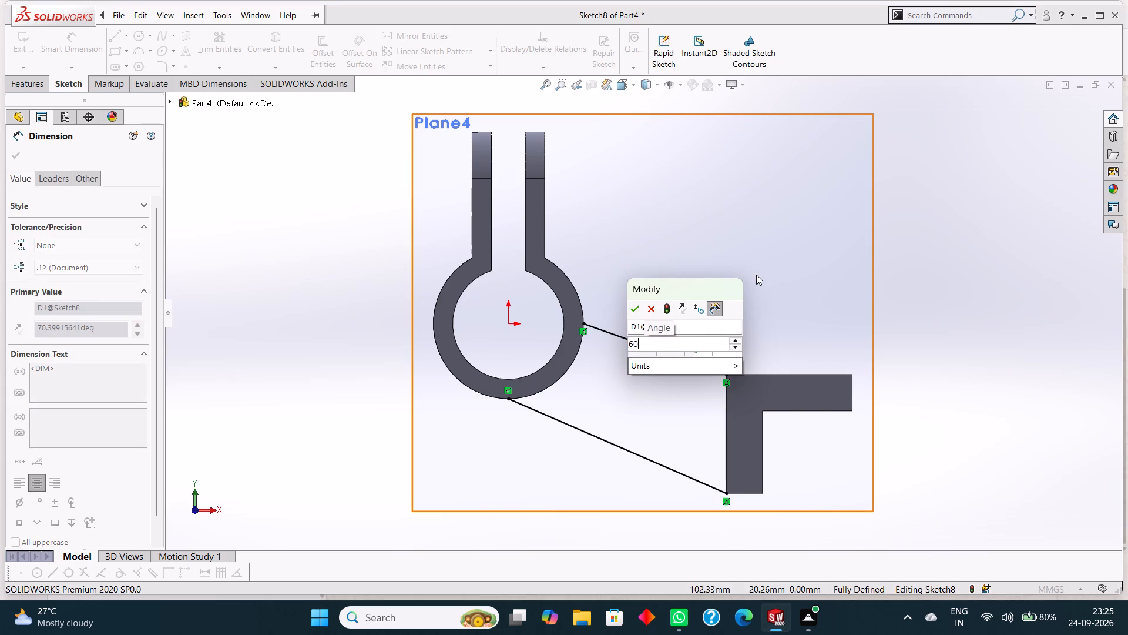
{"action": "key", "text": "Return"}
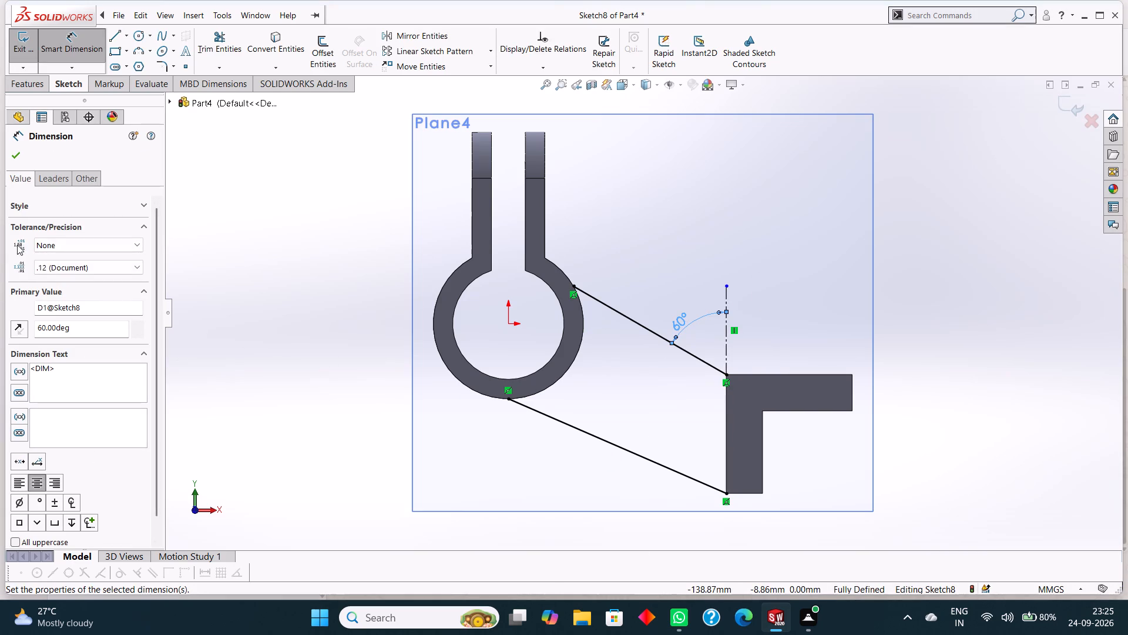
{"action": "left_click", "coordinate": [12, 156]}
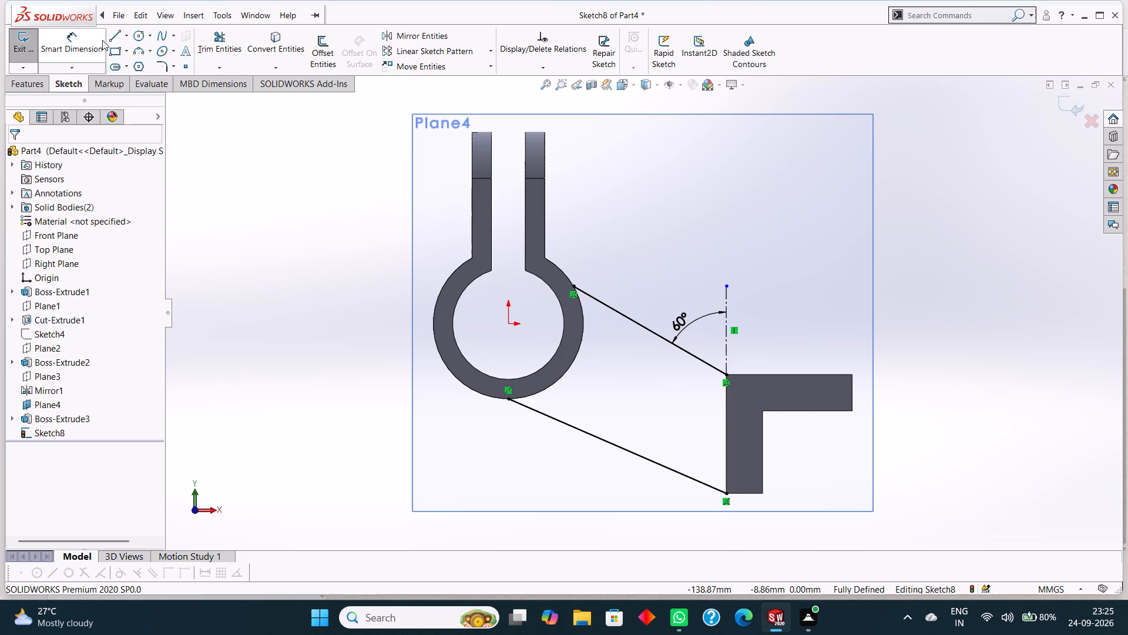
Draw a three-point arc of 31 mm radius along the ring's outer edge, joining the ring ends of the two slanted lines.
{"action": "left_click", "coordinate": [133, 46]}
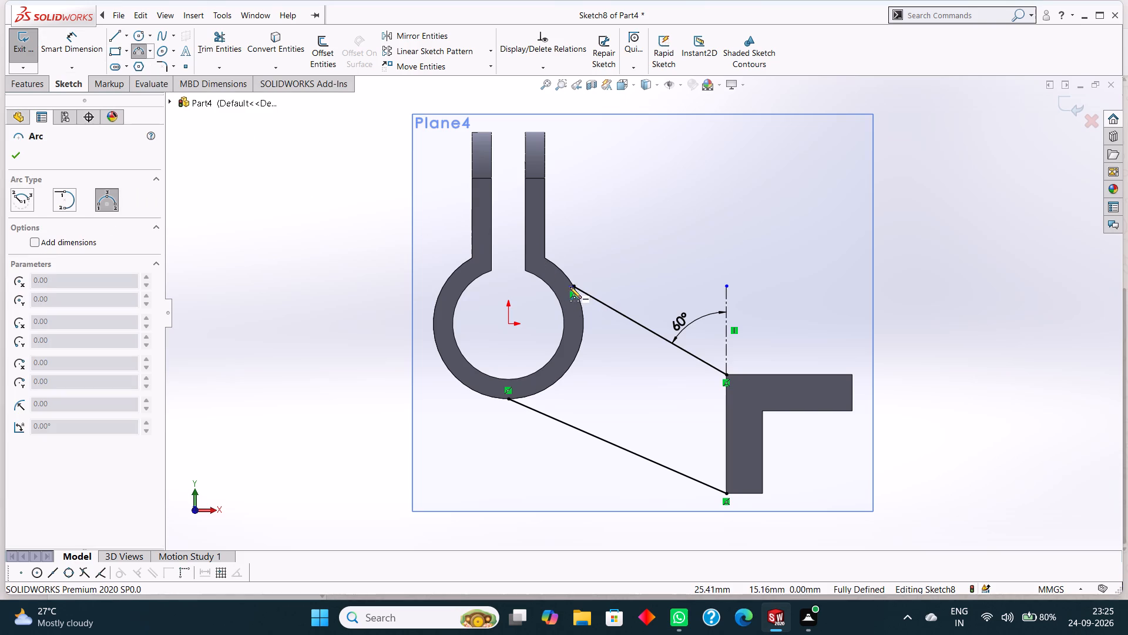
{"action": "left_click", "coordinate": [573, 287]}
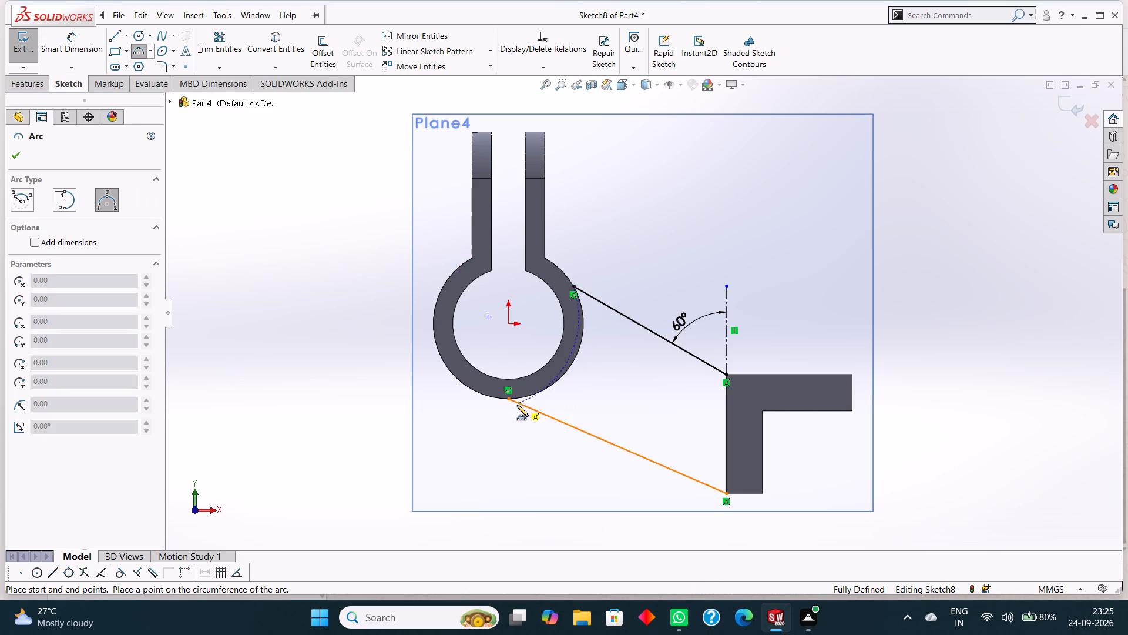
{"action": "left_click", "coordinate": [509, 400]}
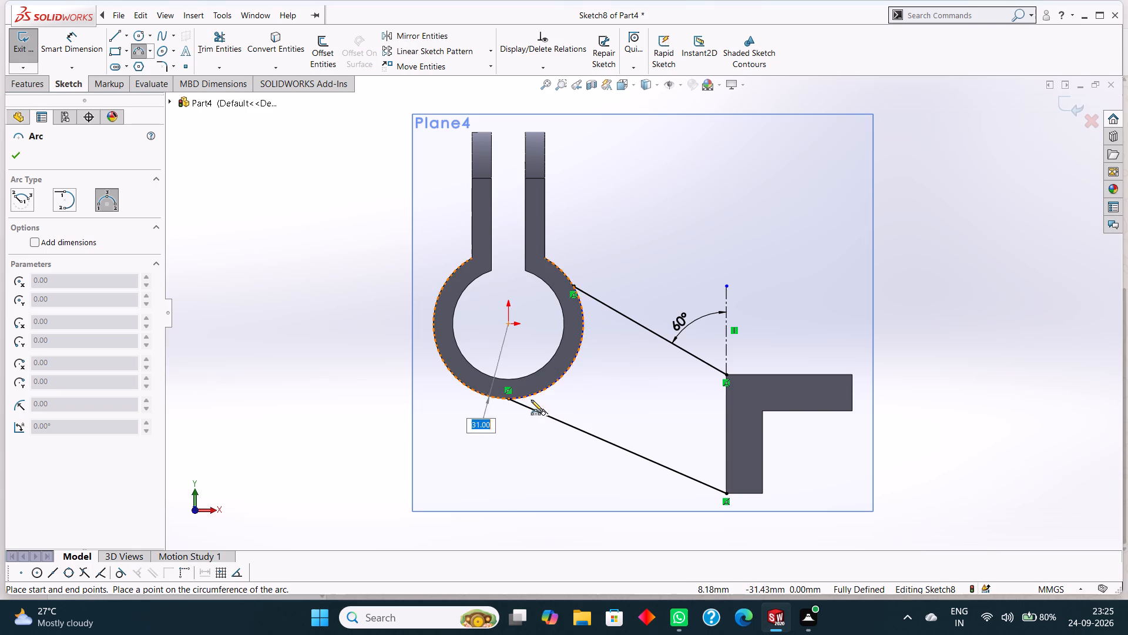
{"action": "left_click", "coordinate": [541, 393]}
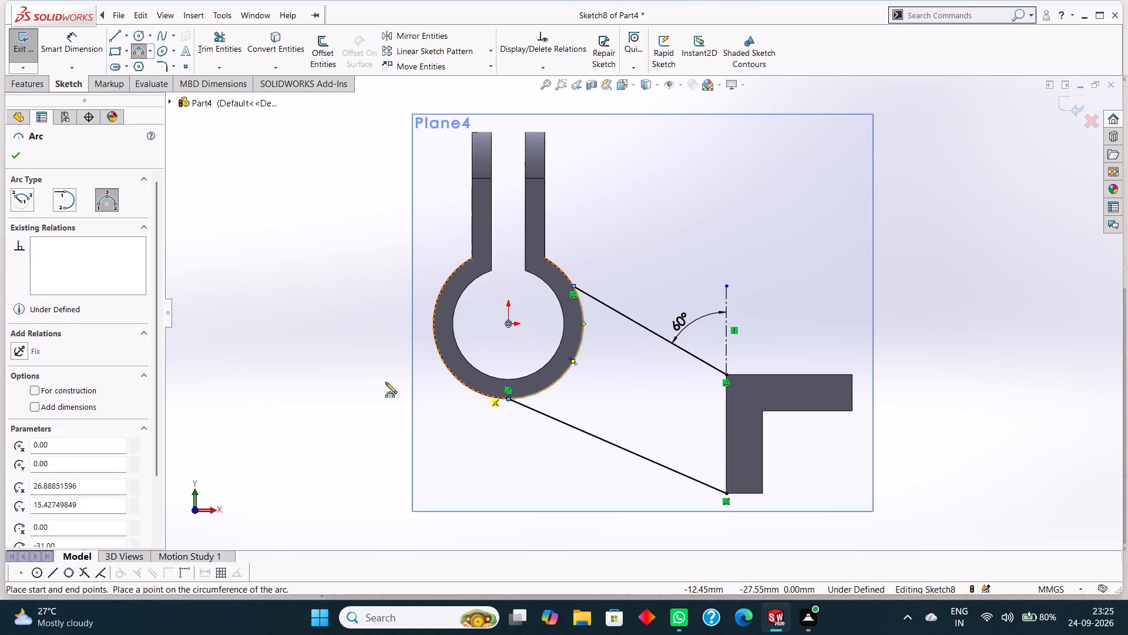
{"action": "left_click", "coordinate": [17, 157]}
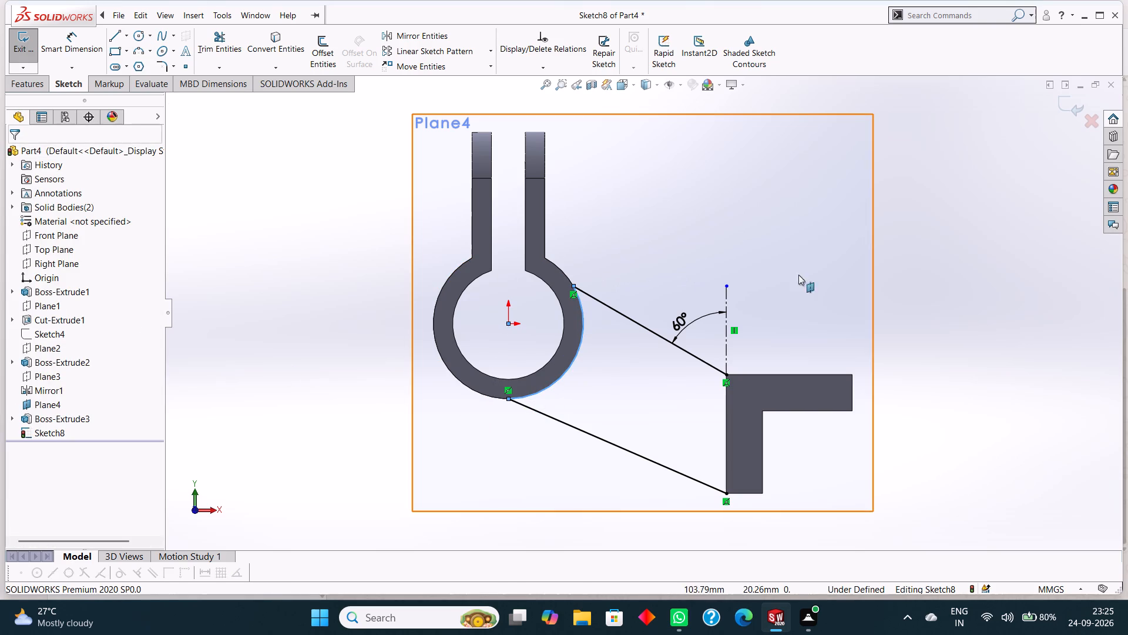
Extrude the web sketch, closed with model edges, as a merged boss 10 mm deep using the Mid Plane end condition.
{"action": "middle_click_drag", "start_coordinate": [963, 268], "coordinate": [909, 307]}
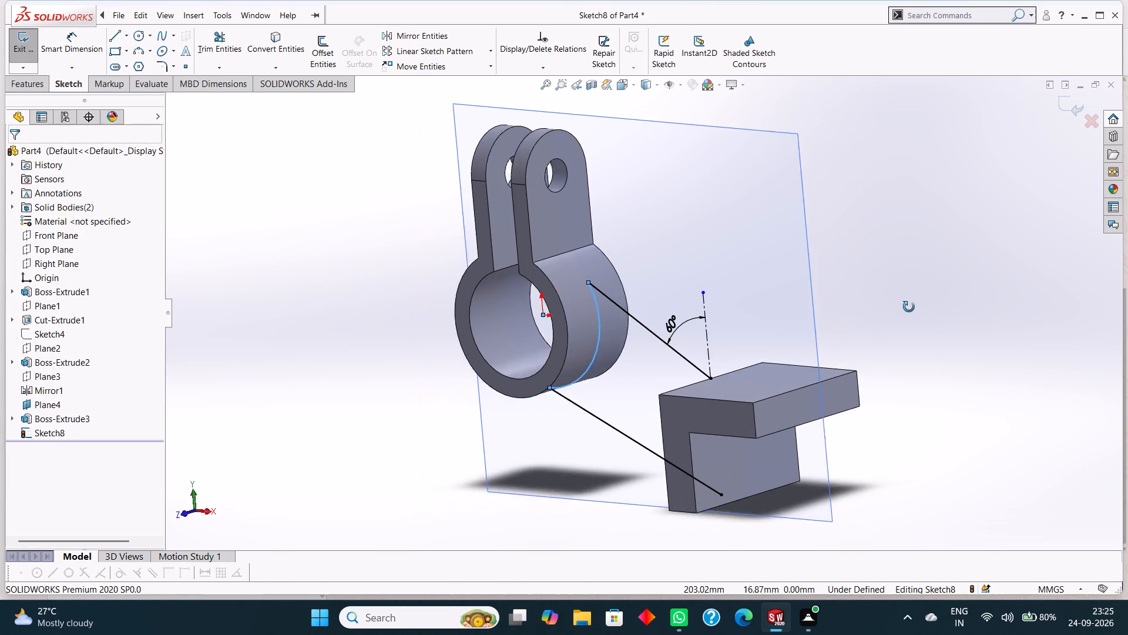
{"action": "middle_click_drag", "start_coordinate": [909, 307], "coordinate": [932, 300]}
{"action": "left_click", "coordinate": [38, 85]}
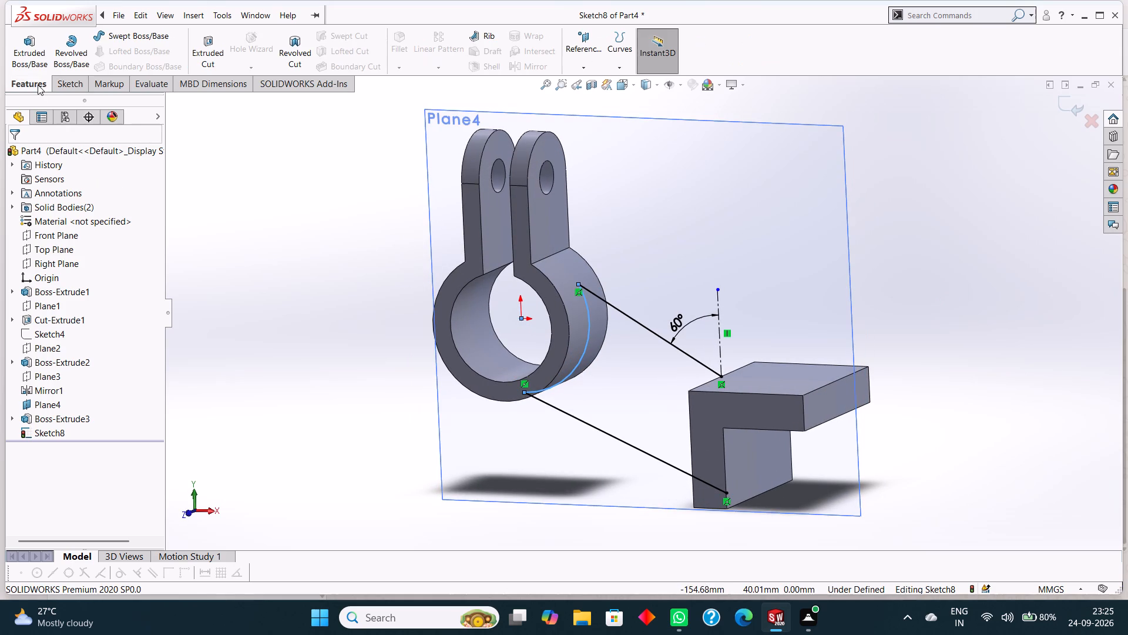
{"action": "left_click", "coordinate": [33, 59]}
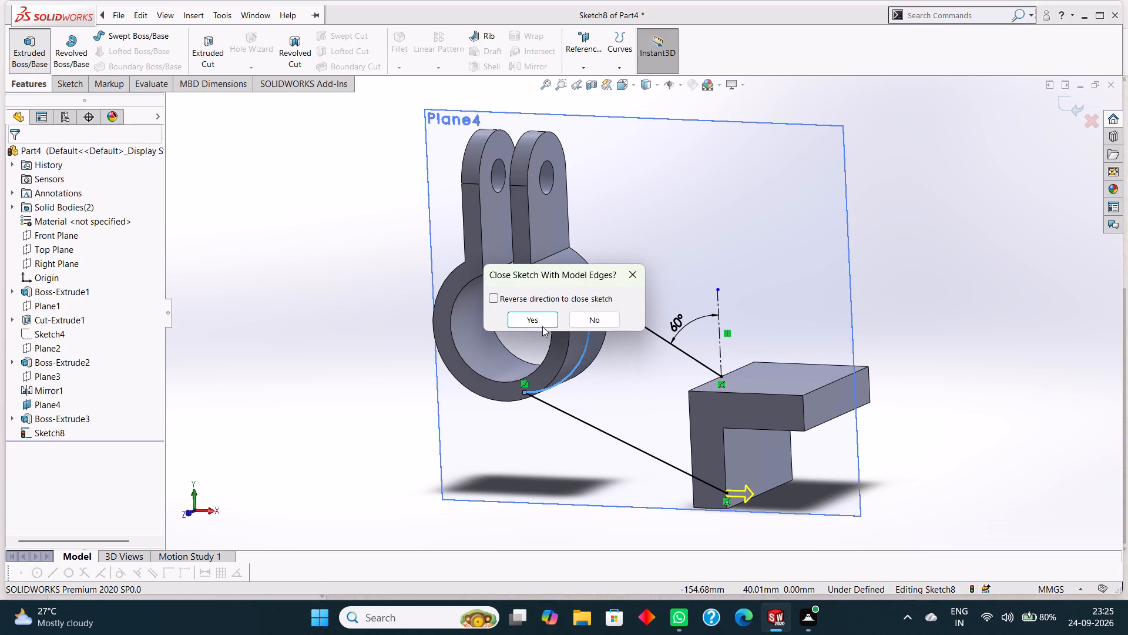
{"action": "left_click", "coordinate": [542, 325]}
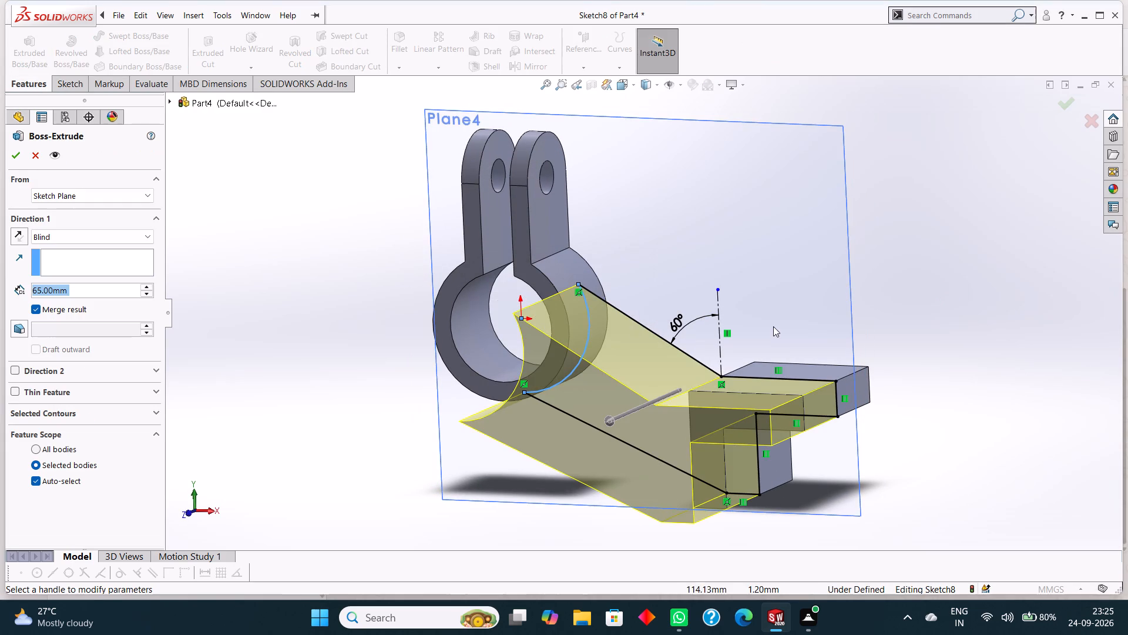
{"action": "left_click", "coordinate": [82, 236]}
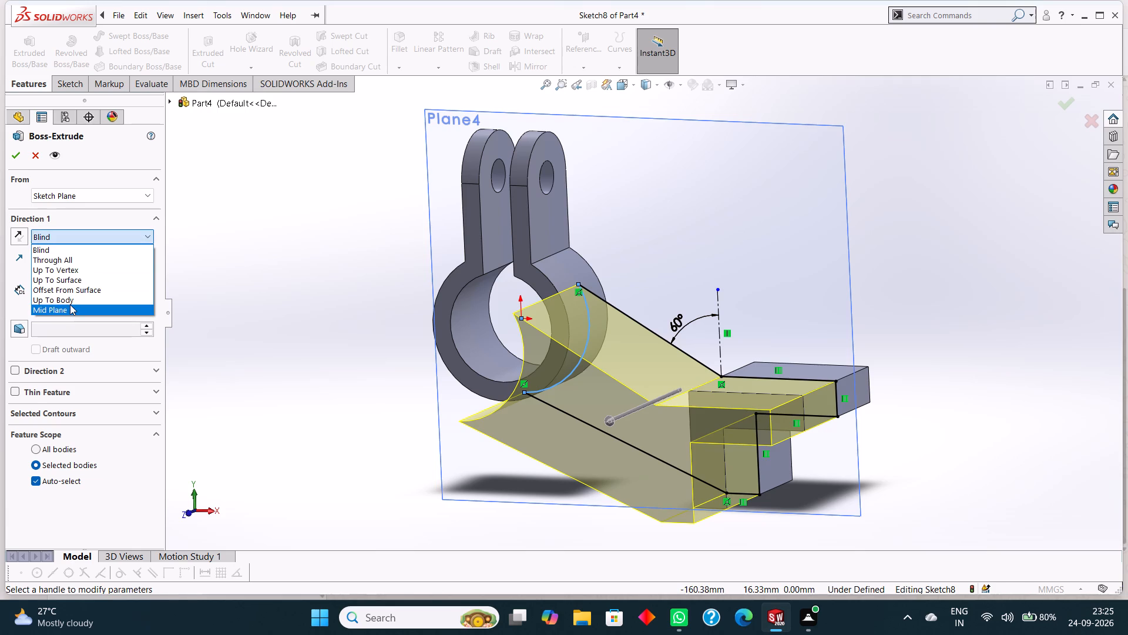
{"action": "left_click", "coordinate": [70, 305]}
{"action": "left_click_drag", "start_coordinate": [93, 285], "coordinate": [93, 284]}
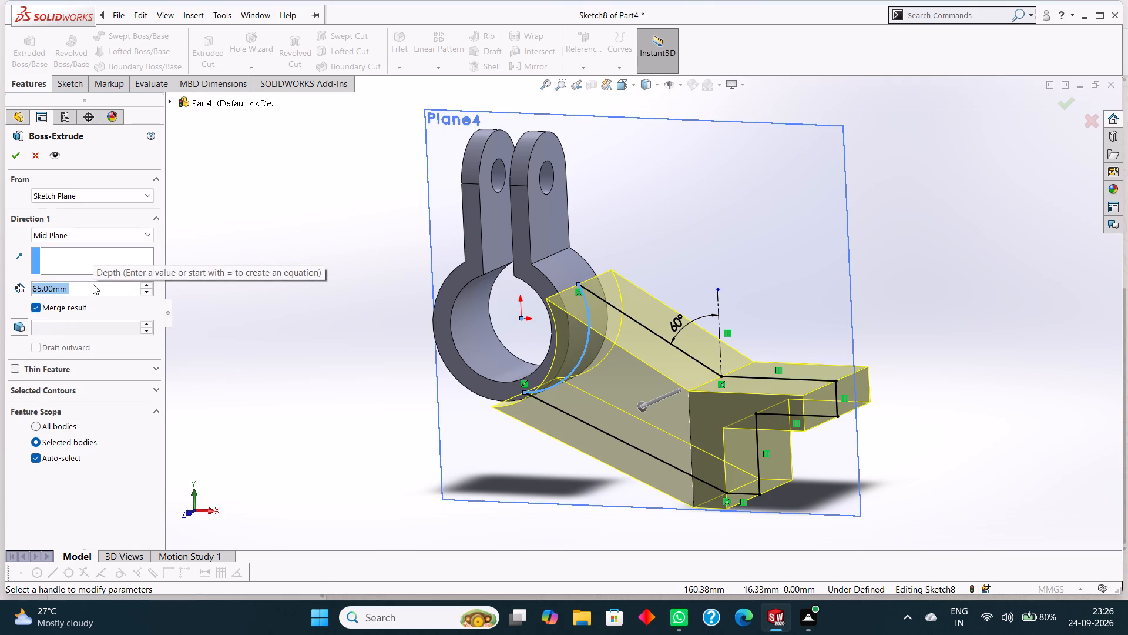
{"action": "left_click_drag", "start_coordinate": [93, 284], "coordinate": [71, 283]}
{"action": "left_click_drag", "start_coordinate": [93, 287], "coordinate": [63, 287]}
{"action": "left_click", "coordinate": [78, 287]}
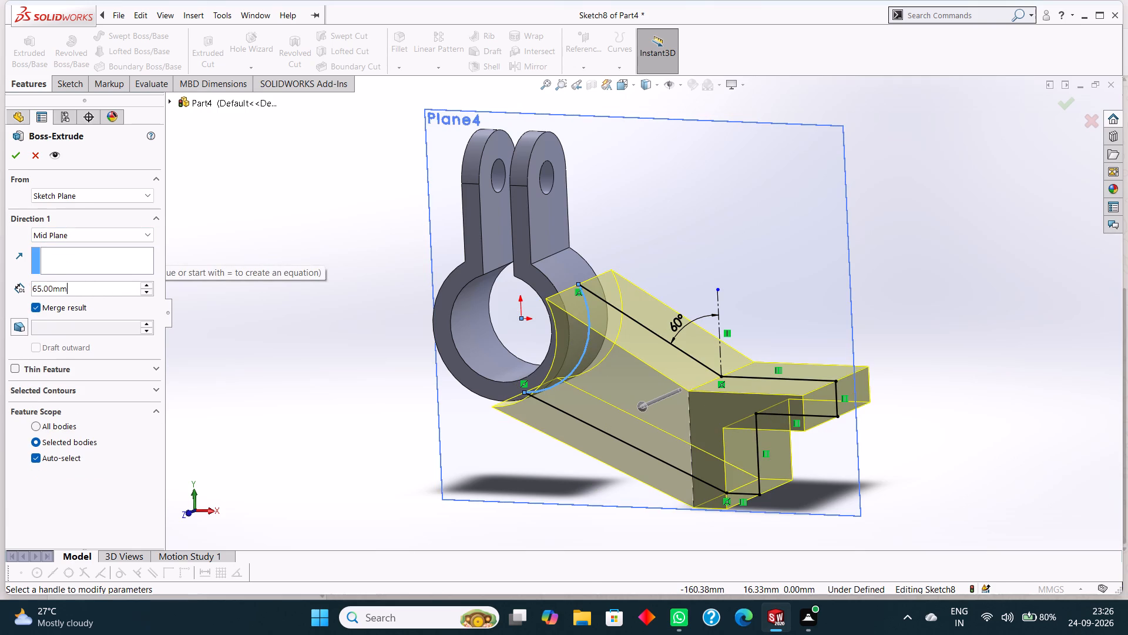
{"action": "left_click_drag", "start_coordinate": [95, 287], "coordinate": [16, 286]}
{"action": "type", "text": "10"}
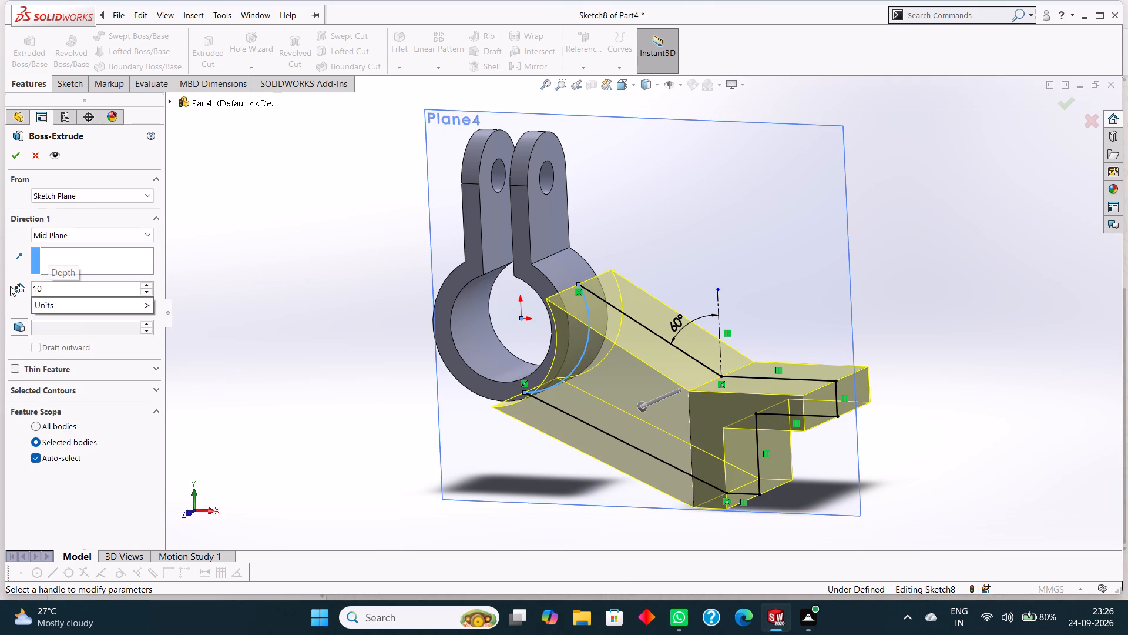
{"action": "key", "text": "Return"}
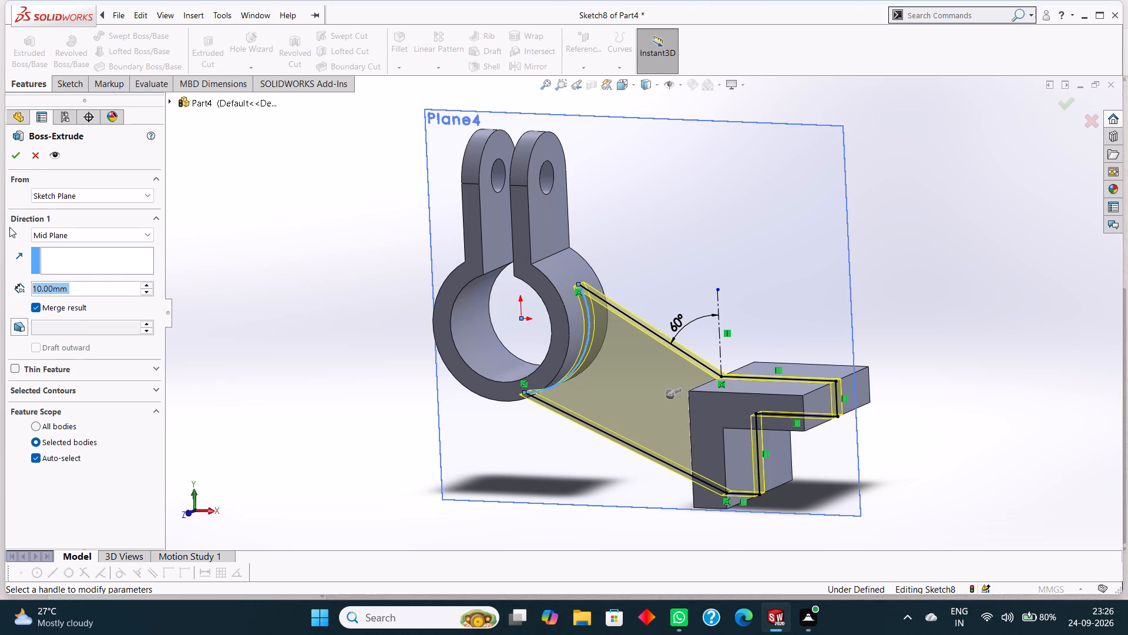
{"action": "left_click", "coordinate": [18, 156]}
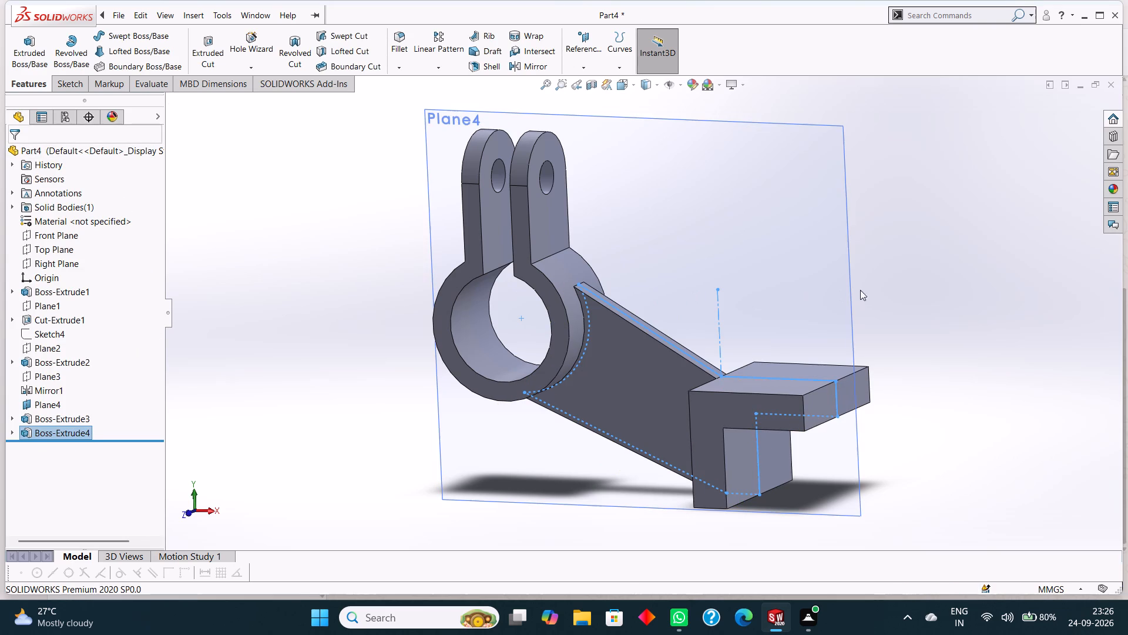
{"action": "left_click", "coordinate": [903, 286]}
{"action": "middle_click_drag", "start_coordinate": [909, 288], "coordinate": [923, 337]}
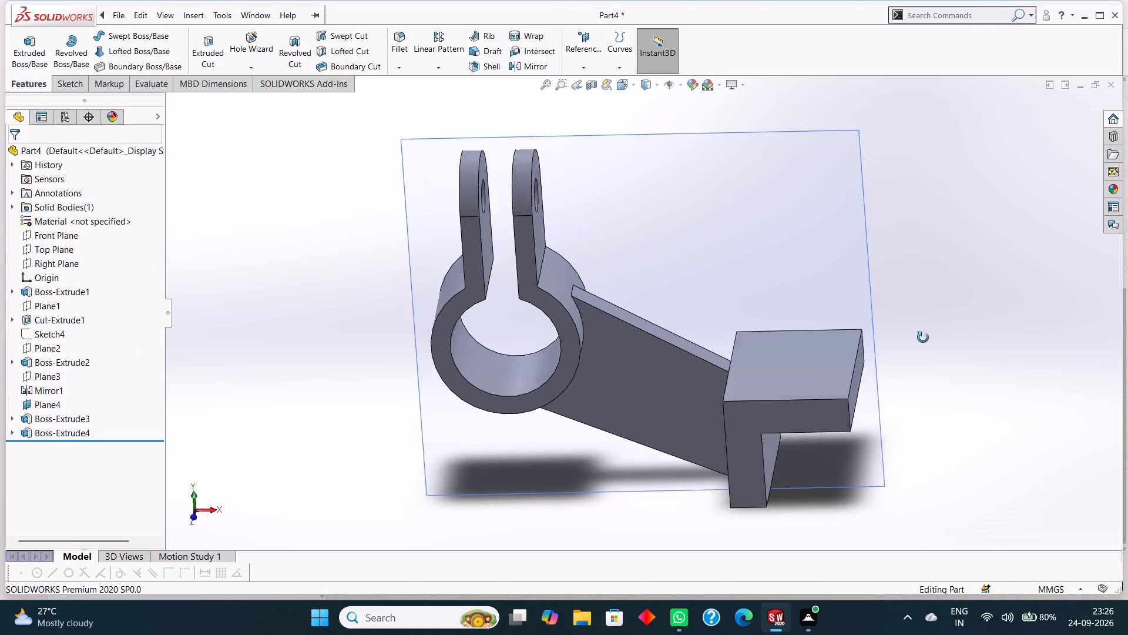
Hide Plane4, the reference plane running through the web between the ring and the L-bracket.
{"action": "middle_click_drag", "start_coordinate": [923, 337], "coordinate": [938, 310]}
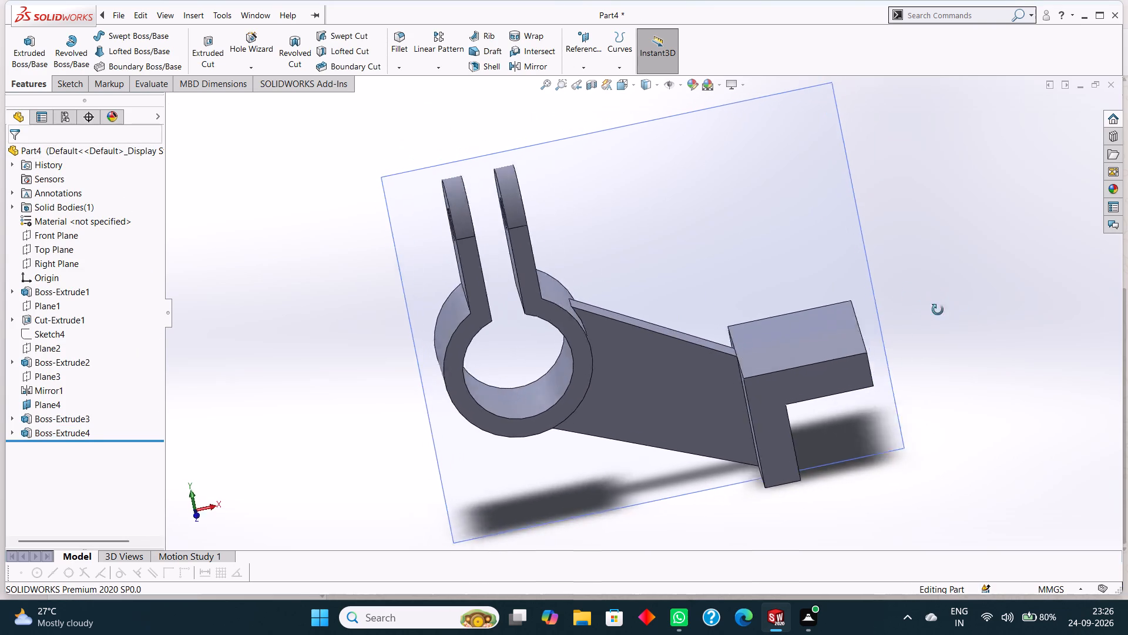
{"action": "middle_click_drag", "start_coordinate": [938, 310], "coordinate": [929, 289]}
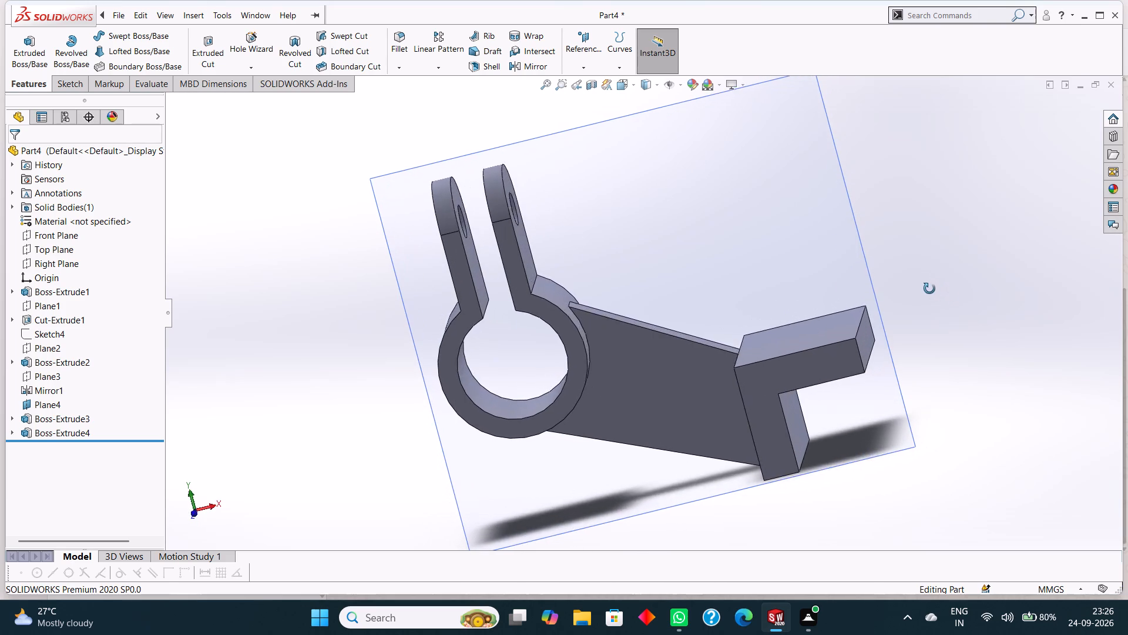
{"action": "middle_click_drag", "start_coordinate": [929, 289], "coordinate": [935, 322]}
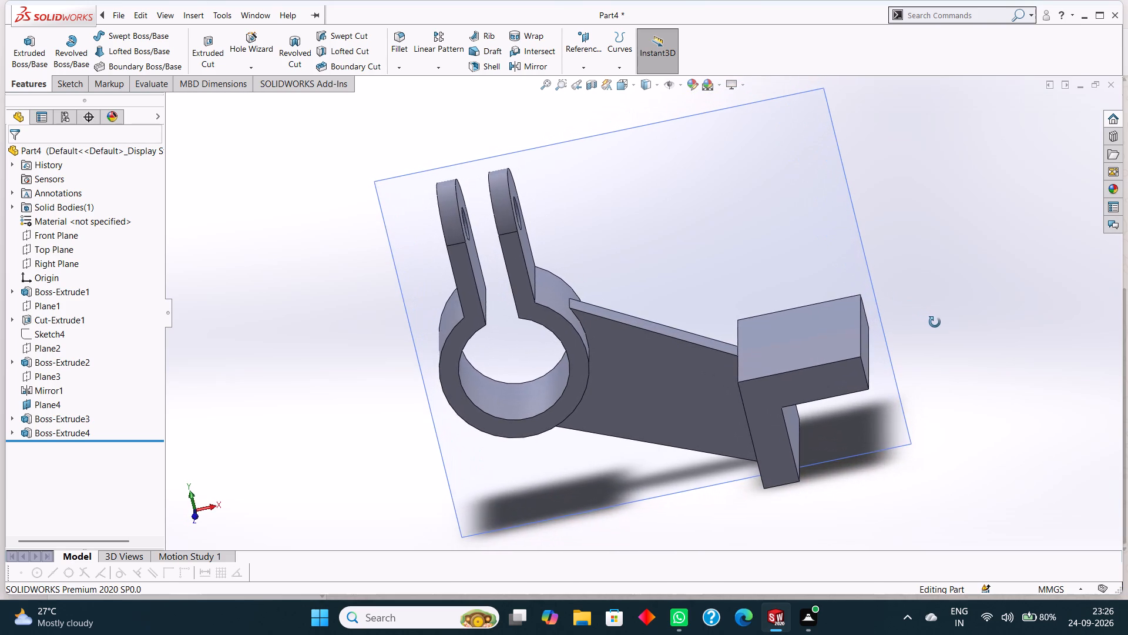
{"action": "middle_click_drag", "start_coordinate": [935, 322], "coordinate": [948, 309]}
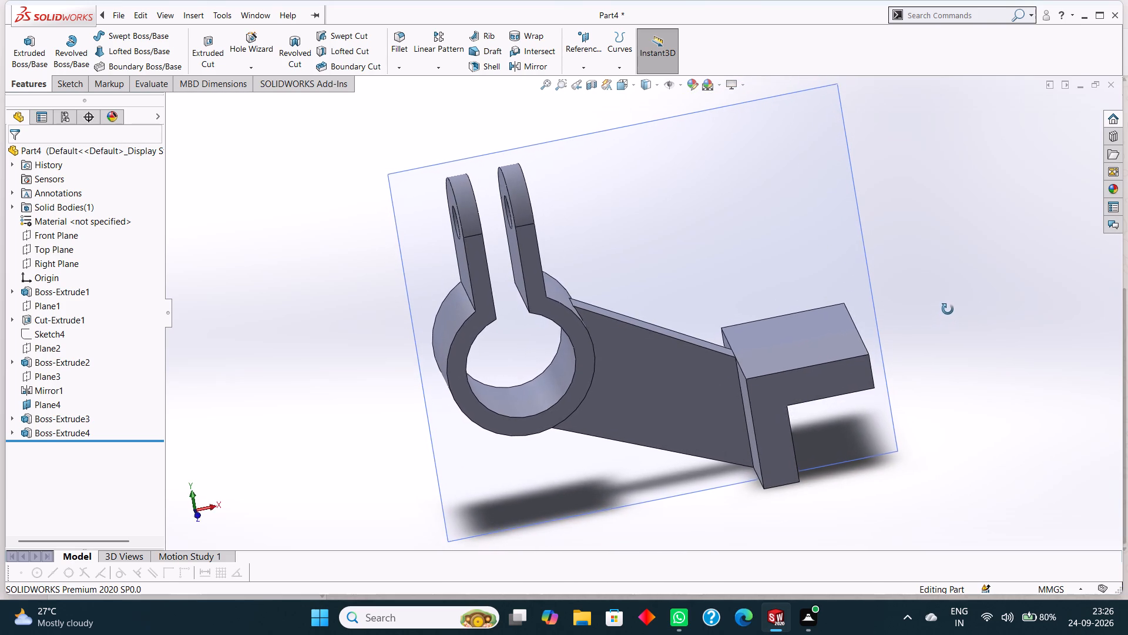
{"action": "middle_click_drag", "start_coordinate": [948, 309], "coordinate": [945, 316]}
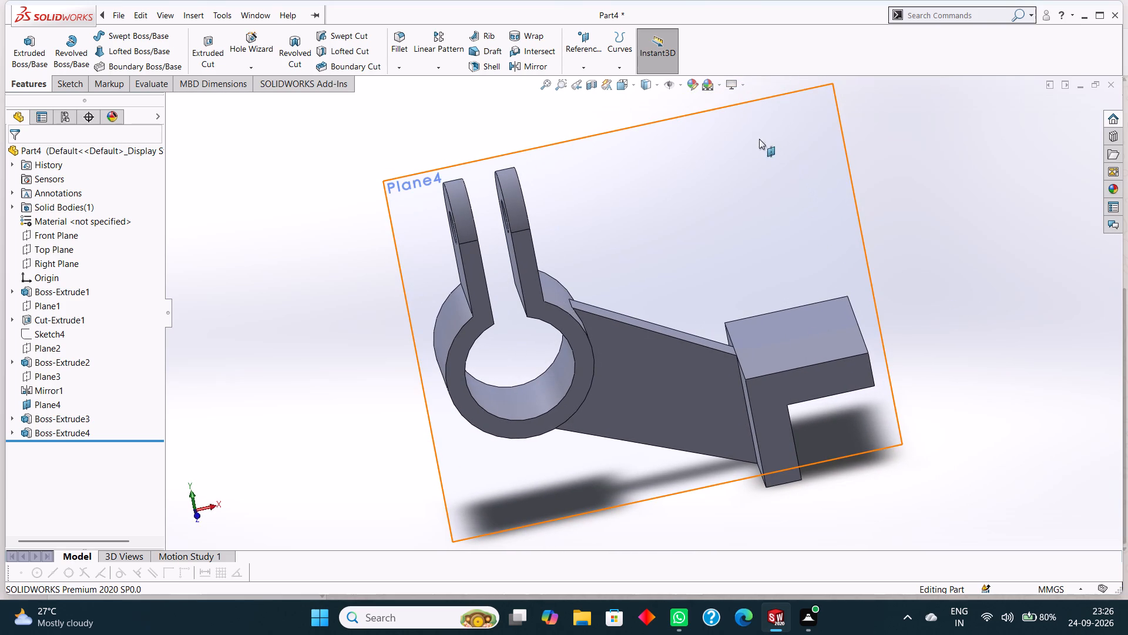
{"action": "left_click", "coordinate": [55, 404]}
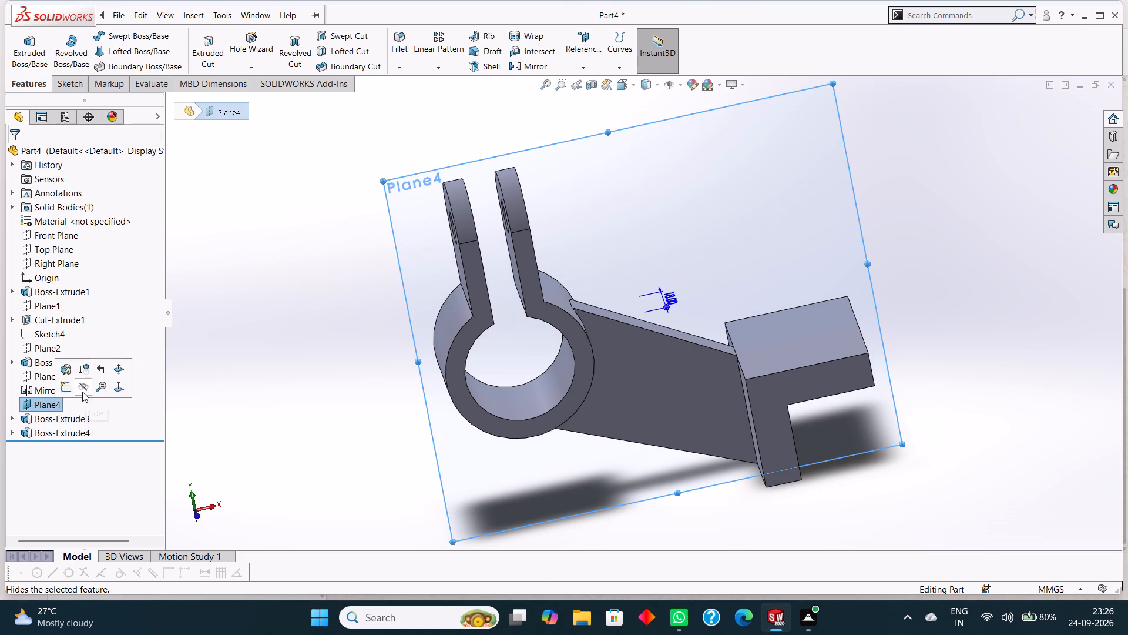
{"action": "left_click", "coordinate": [82, 389]}
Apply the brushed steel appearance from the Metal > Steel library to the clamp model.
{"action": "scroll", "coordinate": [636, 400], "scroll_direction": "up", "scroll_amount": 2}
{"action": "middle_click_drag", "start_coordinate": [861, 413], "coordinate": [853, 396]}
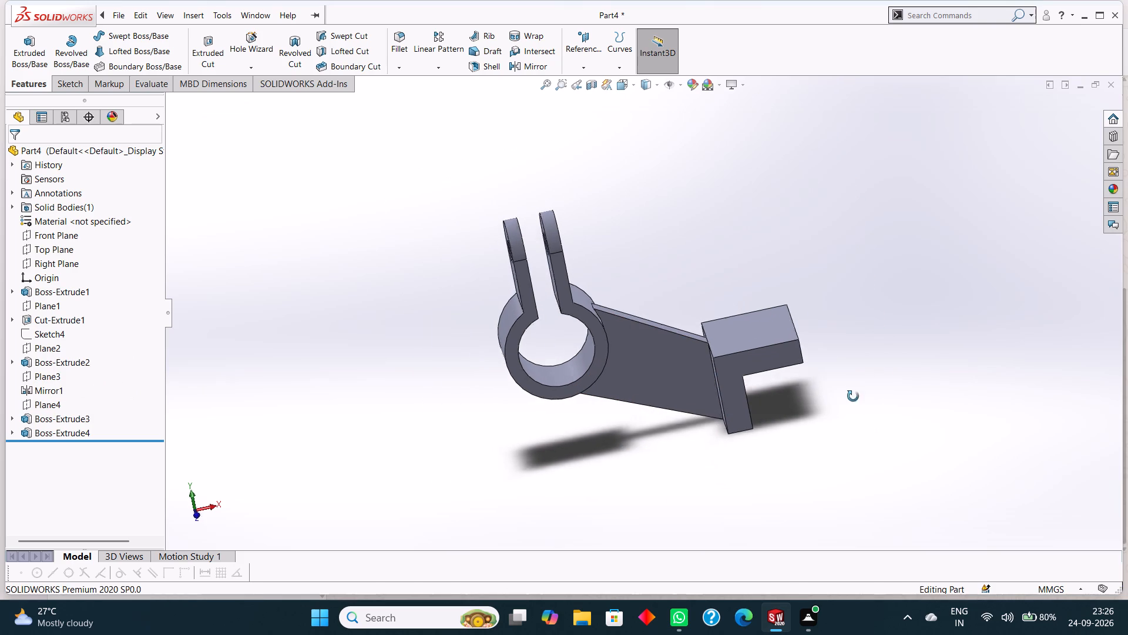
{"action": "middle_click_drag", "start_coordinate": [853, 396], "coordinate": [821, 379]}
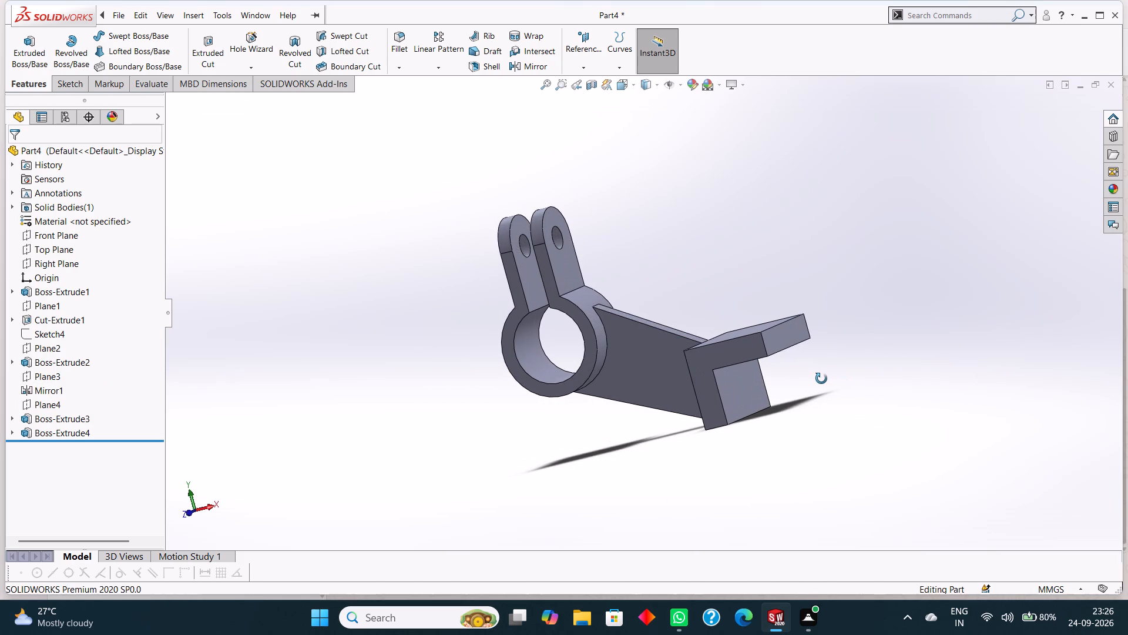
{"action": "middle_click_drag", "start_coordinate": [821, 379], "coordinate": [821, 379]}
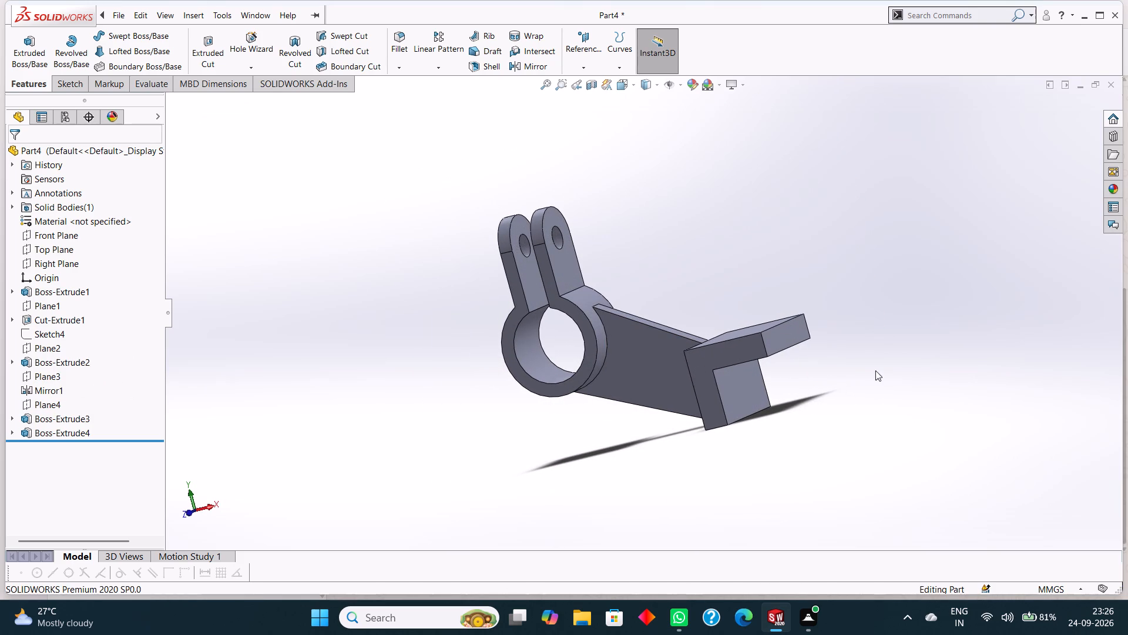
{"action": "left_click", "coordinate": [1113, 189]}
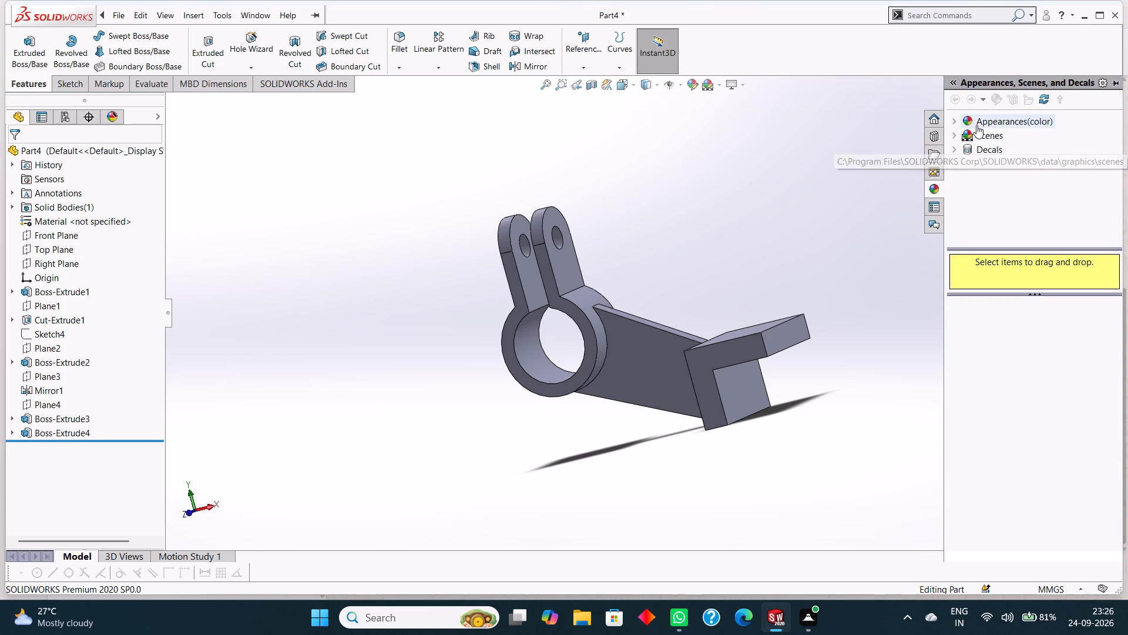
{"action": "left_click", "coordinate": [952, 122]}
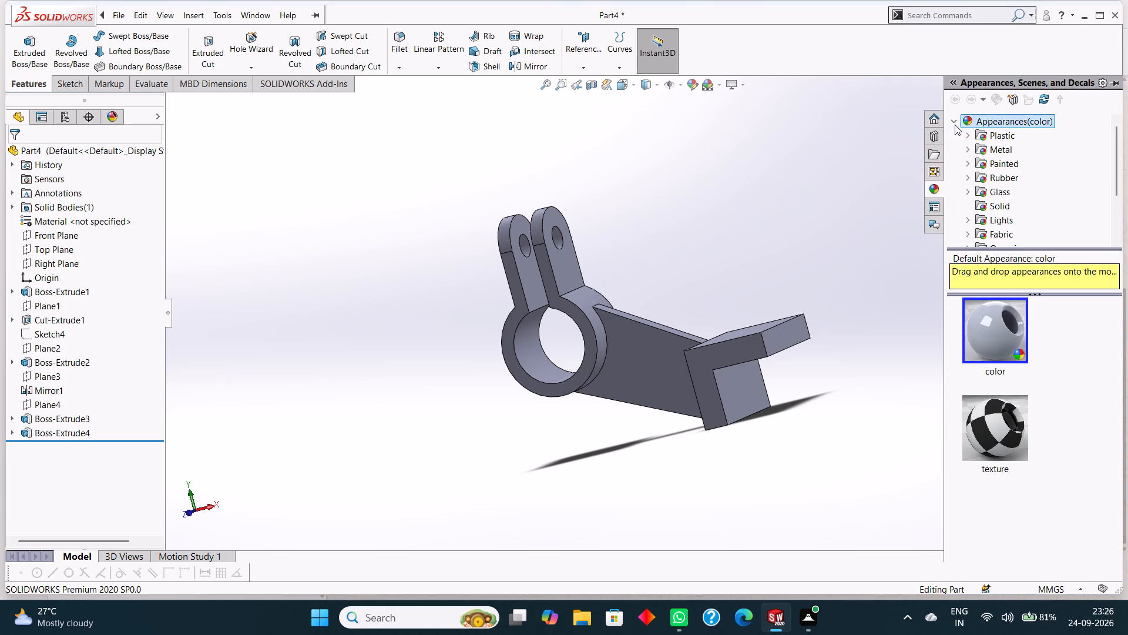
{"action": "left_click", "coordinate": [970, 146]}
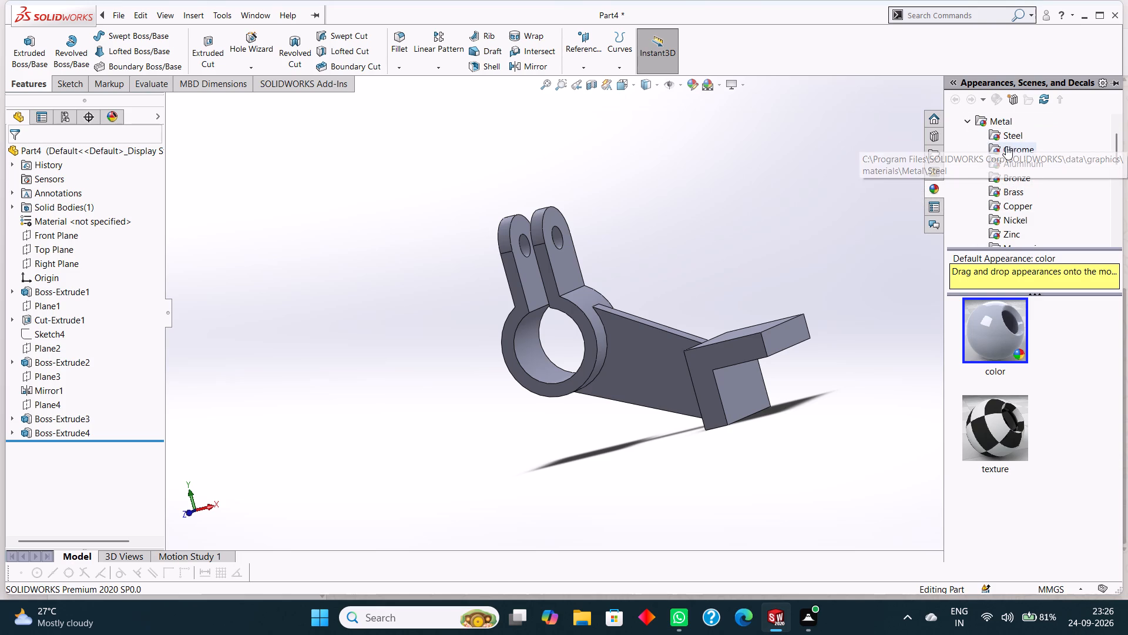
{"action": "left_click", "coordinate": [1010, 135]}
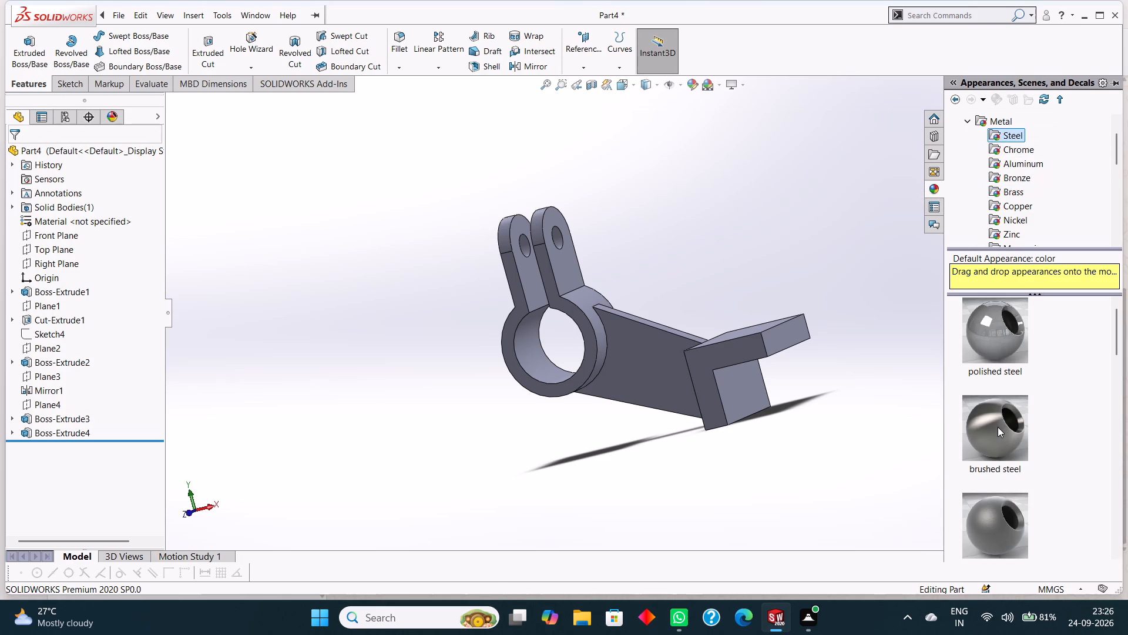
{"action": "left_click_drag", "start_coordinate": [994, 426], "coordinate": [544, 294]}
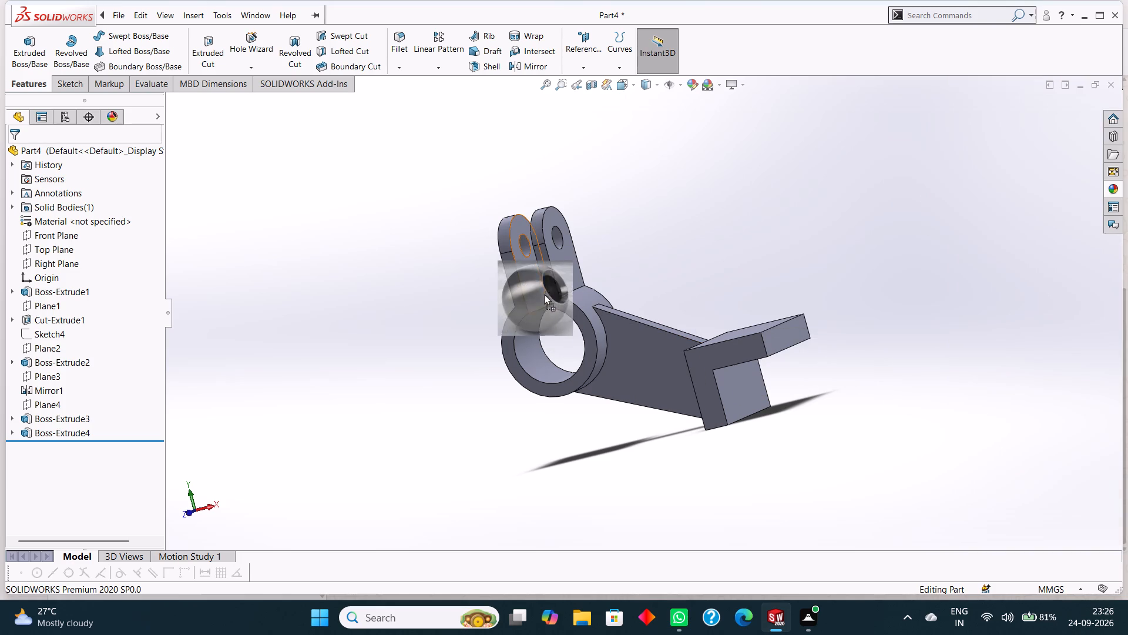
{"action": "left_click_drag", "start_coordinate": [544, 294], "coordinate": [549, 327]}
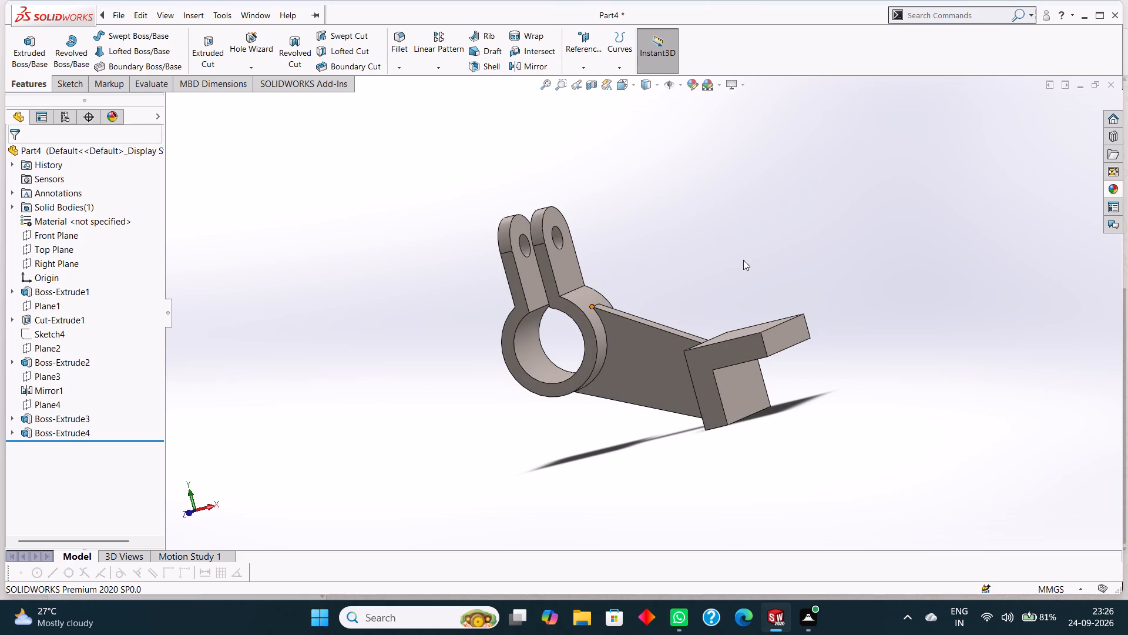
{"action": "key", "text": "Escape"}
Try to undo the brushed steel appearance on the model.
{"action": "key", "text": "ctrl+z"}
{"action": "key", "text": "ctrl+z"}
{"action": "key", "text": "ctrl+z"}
Apply the polished steel appearance from the Metal > Steel library to the entire body of the clamp.
{"action": "scroll", "coordinate": [664, 271], "scroll_direction": "down", "scroll_amount": 3}
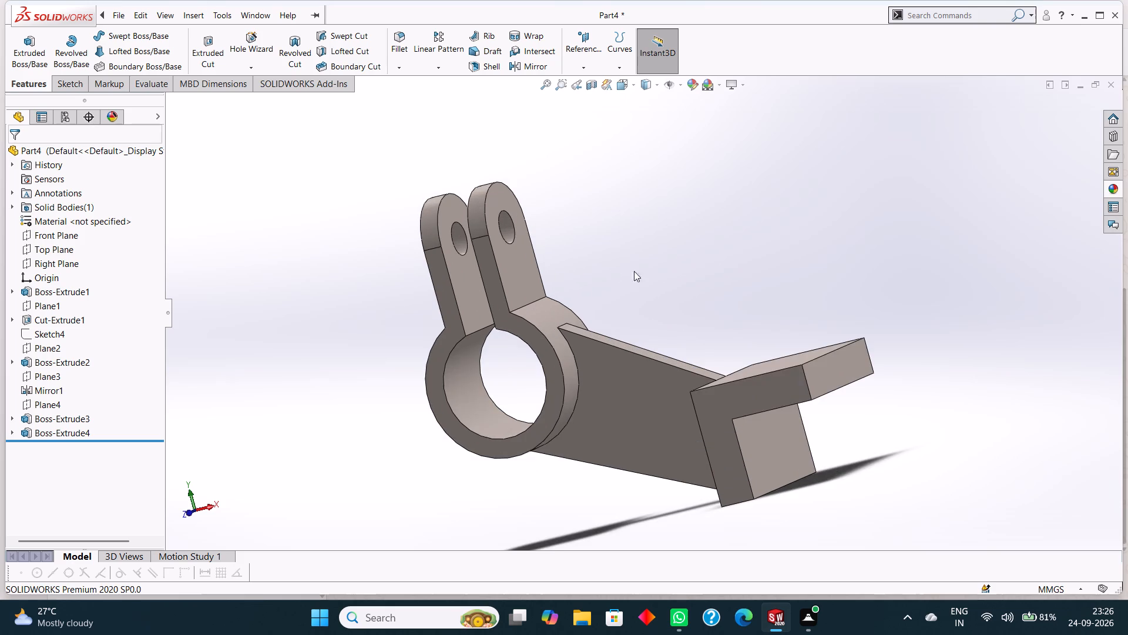
{"action": "scroll", "coordinate": [596, 272], "scroll_direction": "down", "scroll_amount": 4}
{"action": "scroll", "coordinate": [596, 273], "scroll_direction": "up", "scroll_amount": 5}
{"action": "scroll", "coordinate": [532, 260], "scroll_direction": "down", "scroll_amount": 3}
{"action": "scroll", "coordinate": [532, 260], "scroll_direction": "up", "scroll_amount": 4}
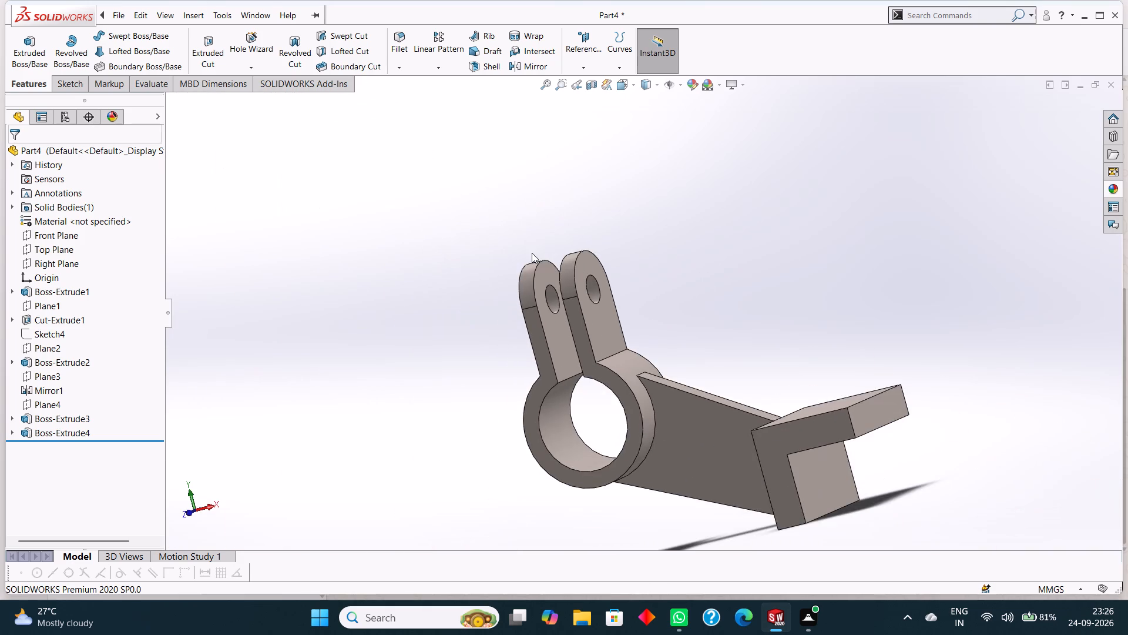
{"action": "scroll", "coordinate": [573, 278], "scroll_direction": "down", "scroll_amount": 6}
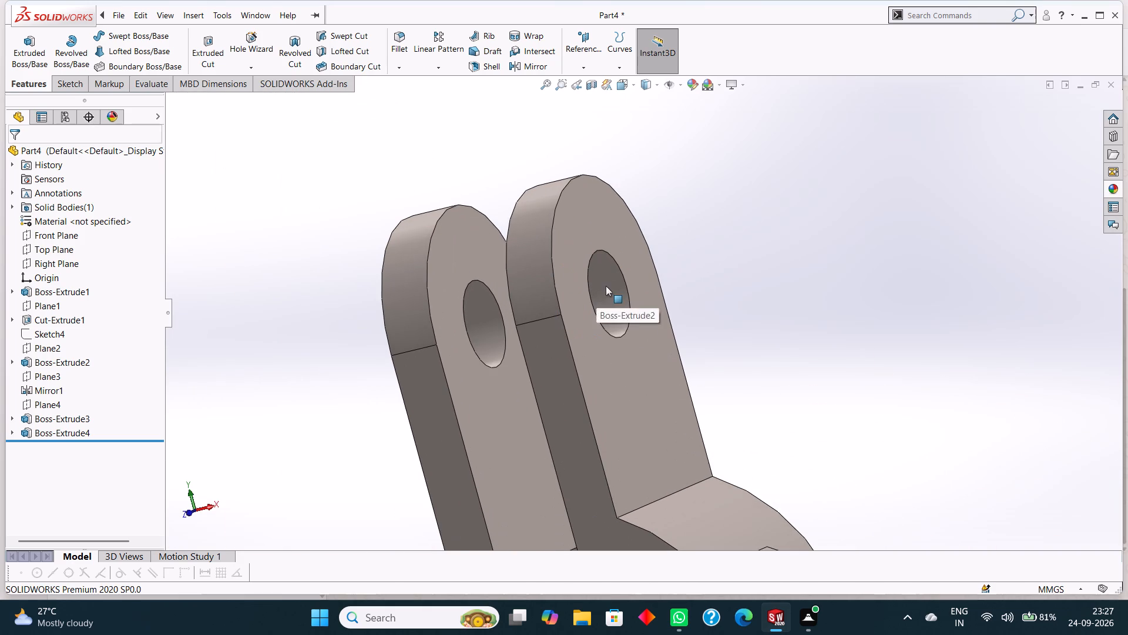
{"action": "scroll", "coordinate": [1107, 282], "scroll_direction": "up", "scroll_amount": 1}
{"action": "left_click", "coordinate": [1109, 191]}
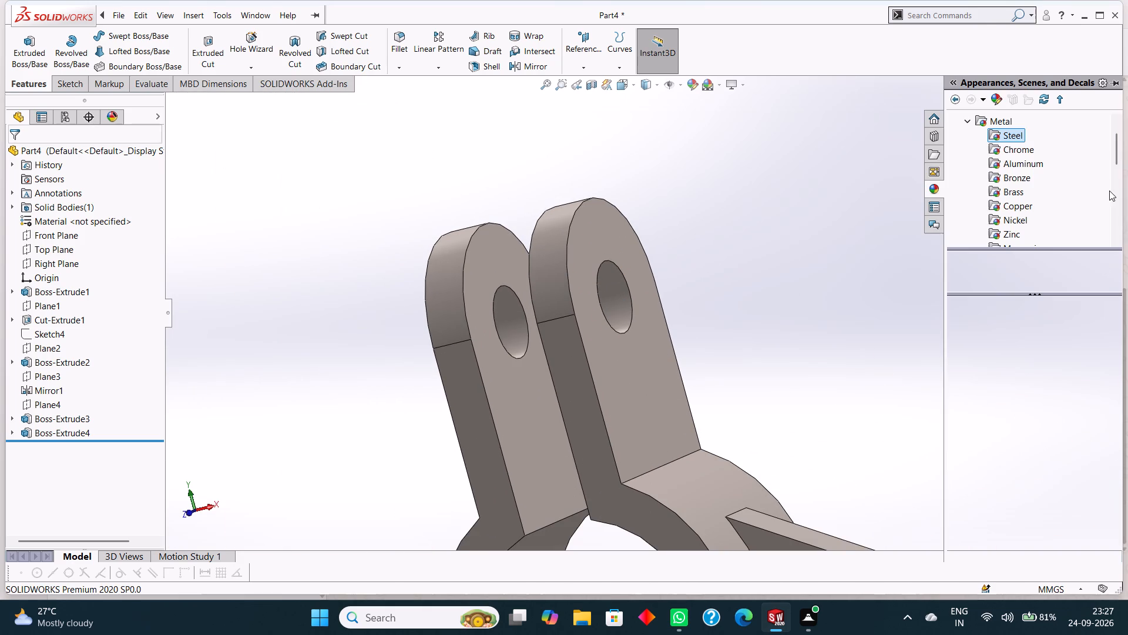
{"action": "left_click", "coordinate": [1015, 136]}
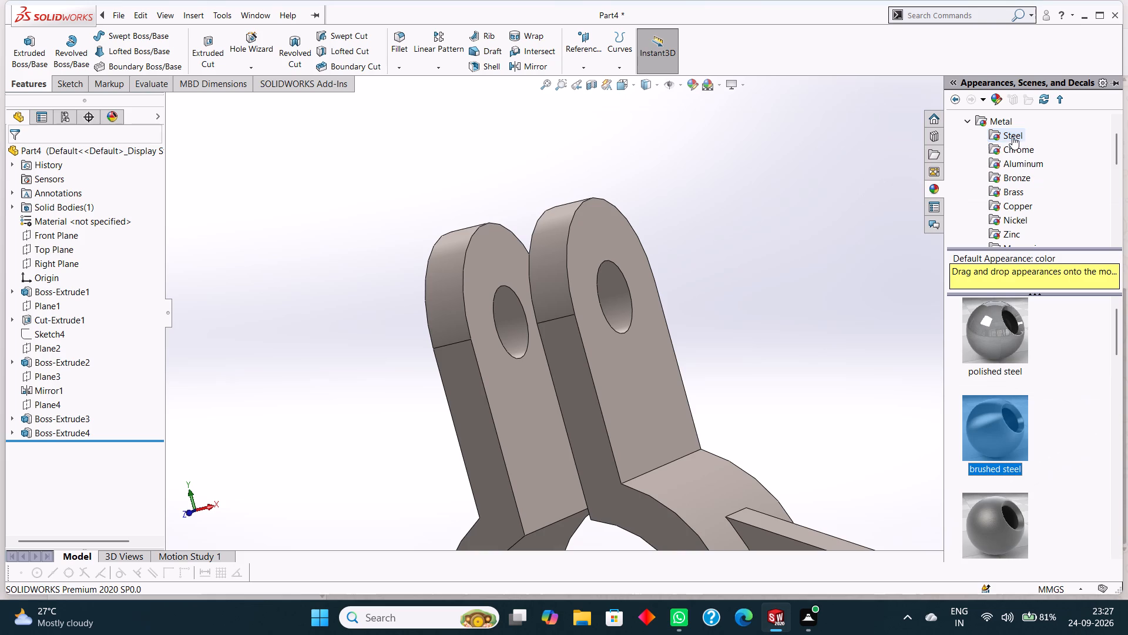
{"action": "left_click_drag", "start_coordinate": [991, 340], "coordinate": [633, 300]}
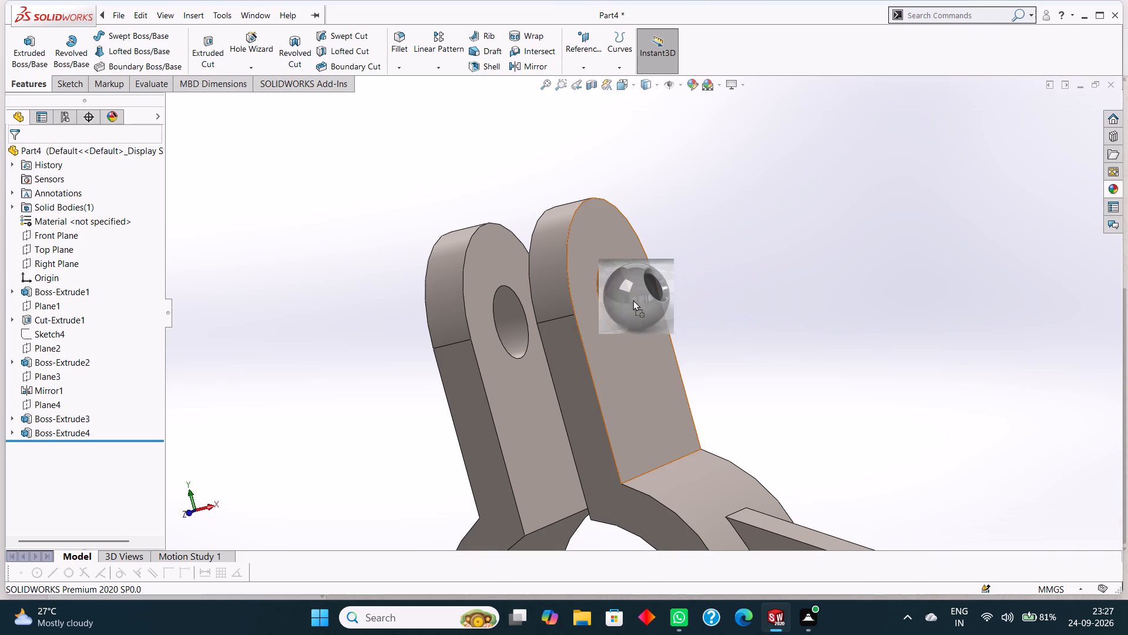
{"action": "left_click_drag", "start_coordinate": [633, 300], "coordinate": [616, 297]}
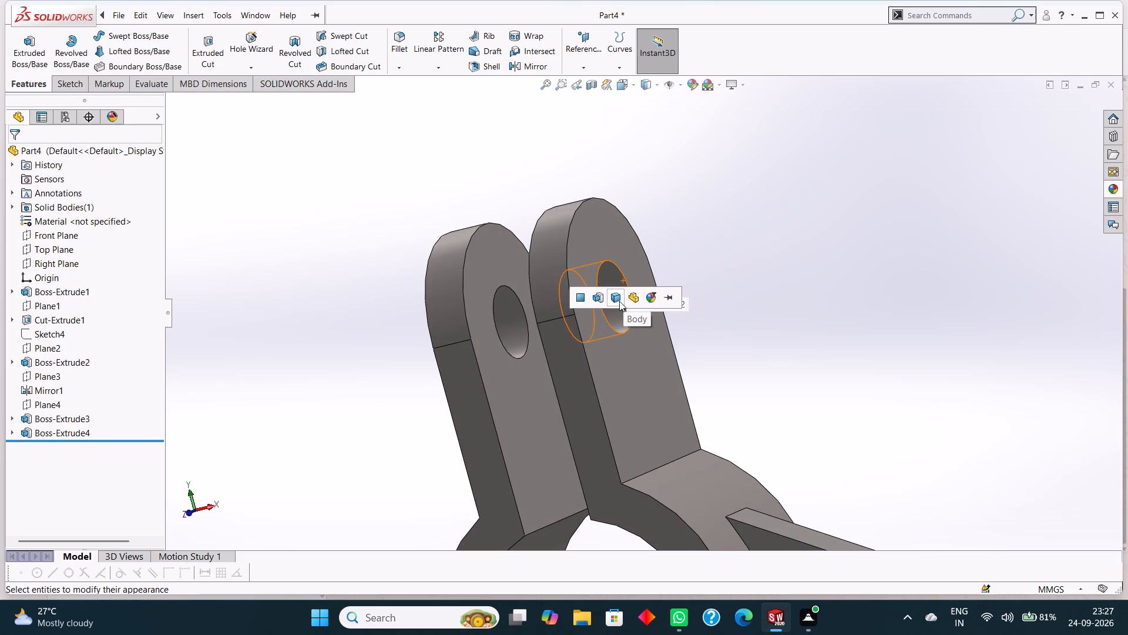
{"action": "left_click", "coordinate": [617, 301]}
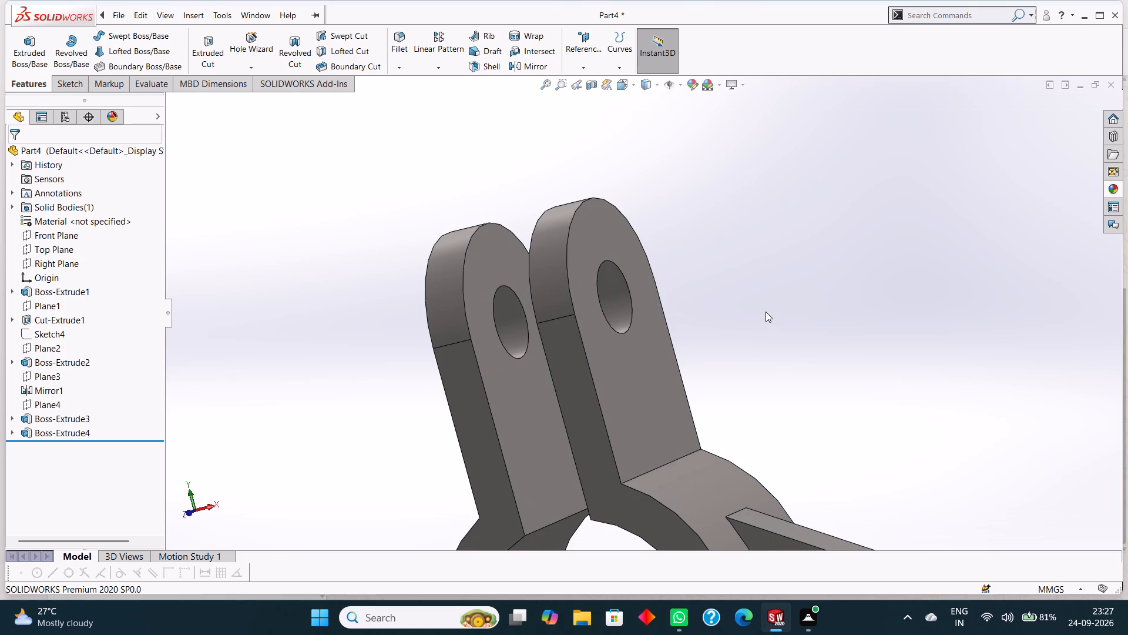
{"action": "left_click", "coordinate": [766, 312]}
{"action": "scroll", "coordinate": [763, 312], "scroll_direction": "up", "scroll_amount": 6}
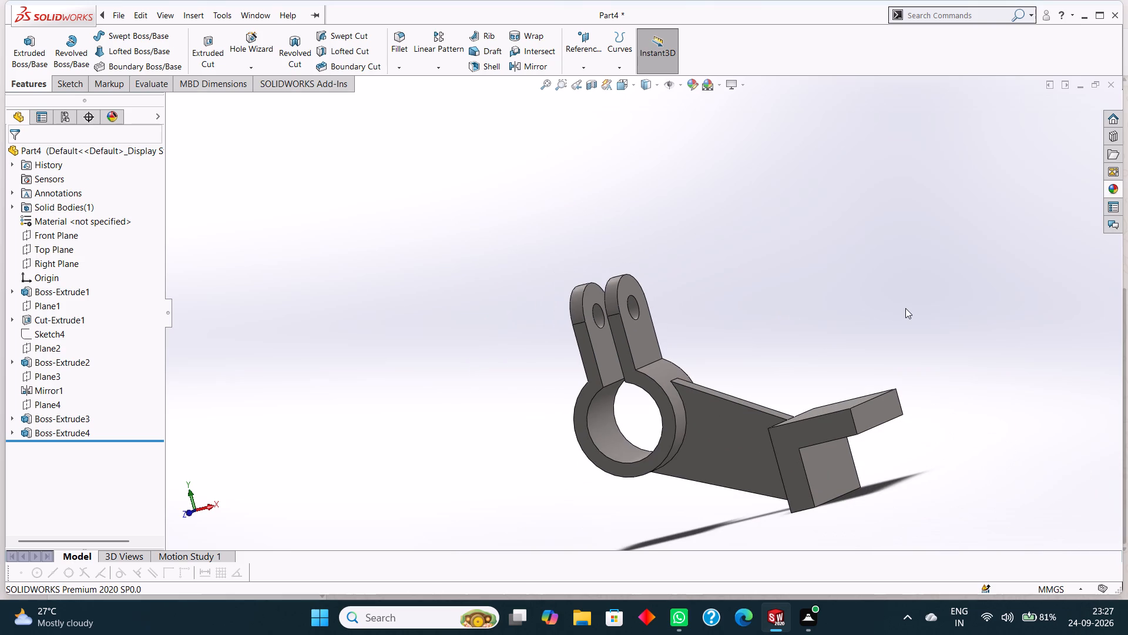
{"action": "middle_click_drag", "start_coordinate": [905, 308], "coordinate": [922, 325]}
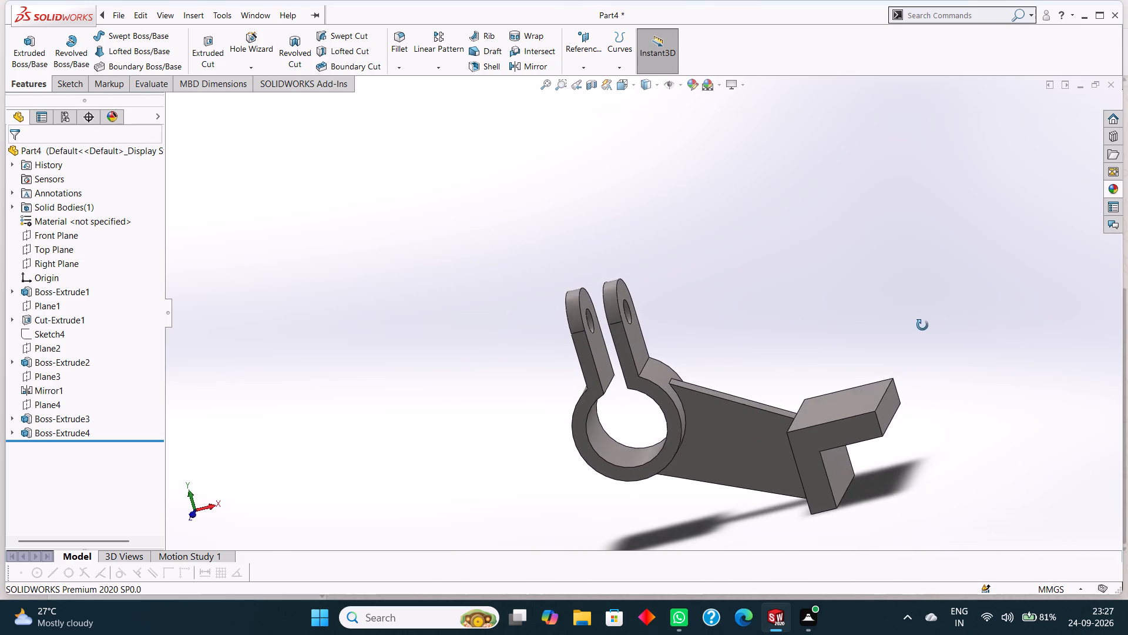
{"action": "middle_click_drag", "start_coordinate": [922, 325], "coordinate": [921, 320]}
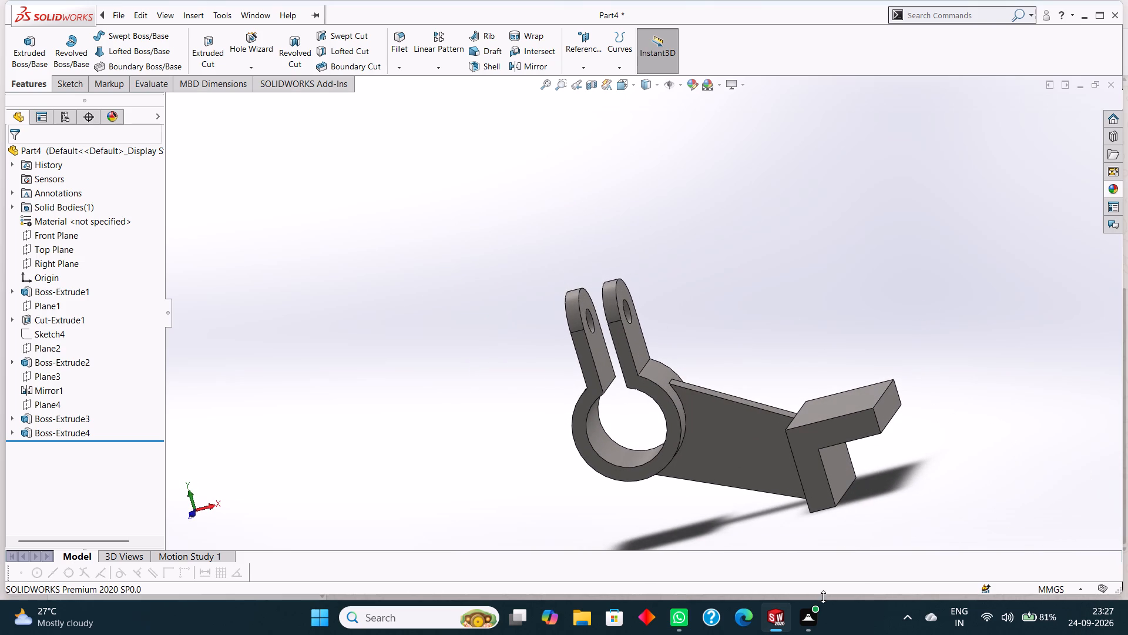
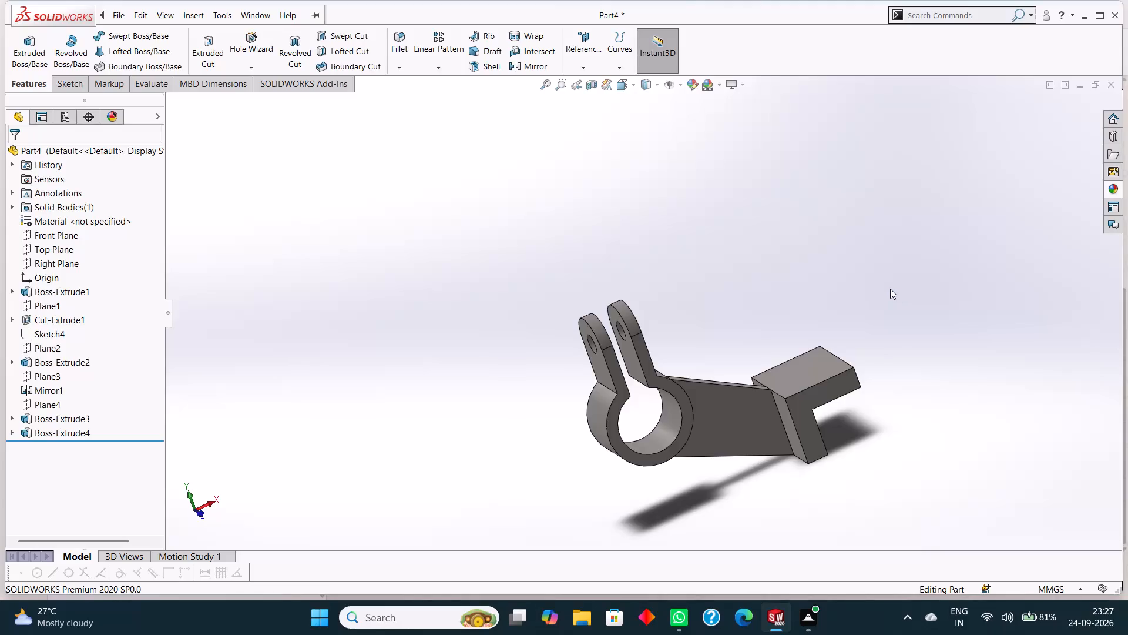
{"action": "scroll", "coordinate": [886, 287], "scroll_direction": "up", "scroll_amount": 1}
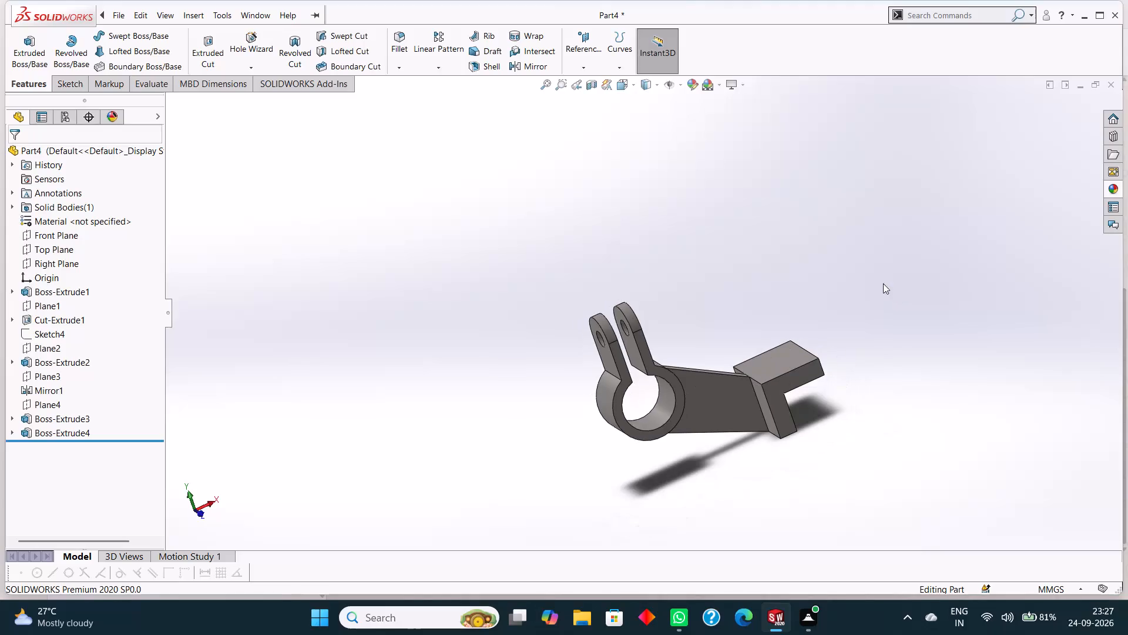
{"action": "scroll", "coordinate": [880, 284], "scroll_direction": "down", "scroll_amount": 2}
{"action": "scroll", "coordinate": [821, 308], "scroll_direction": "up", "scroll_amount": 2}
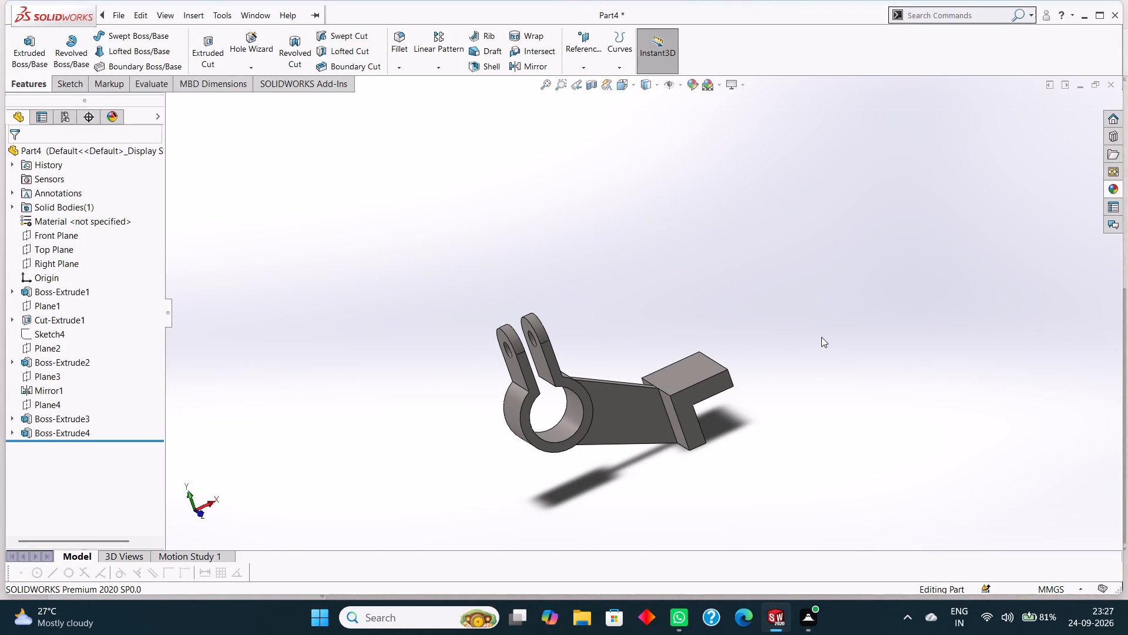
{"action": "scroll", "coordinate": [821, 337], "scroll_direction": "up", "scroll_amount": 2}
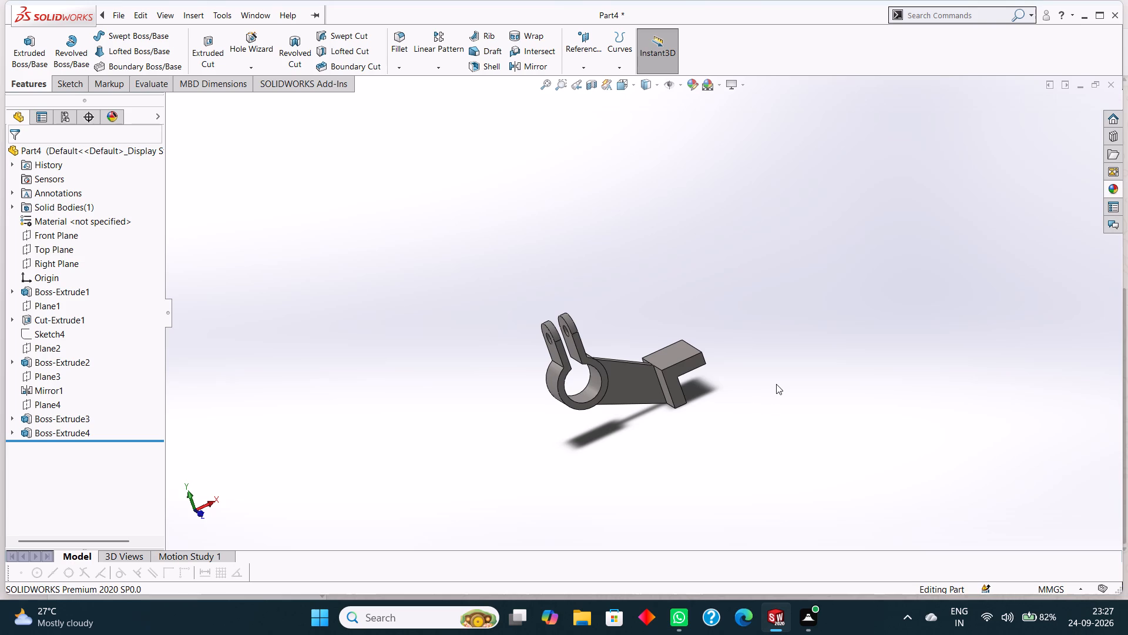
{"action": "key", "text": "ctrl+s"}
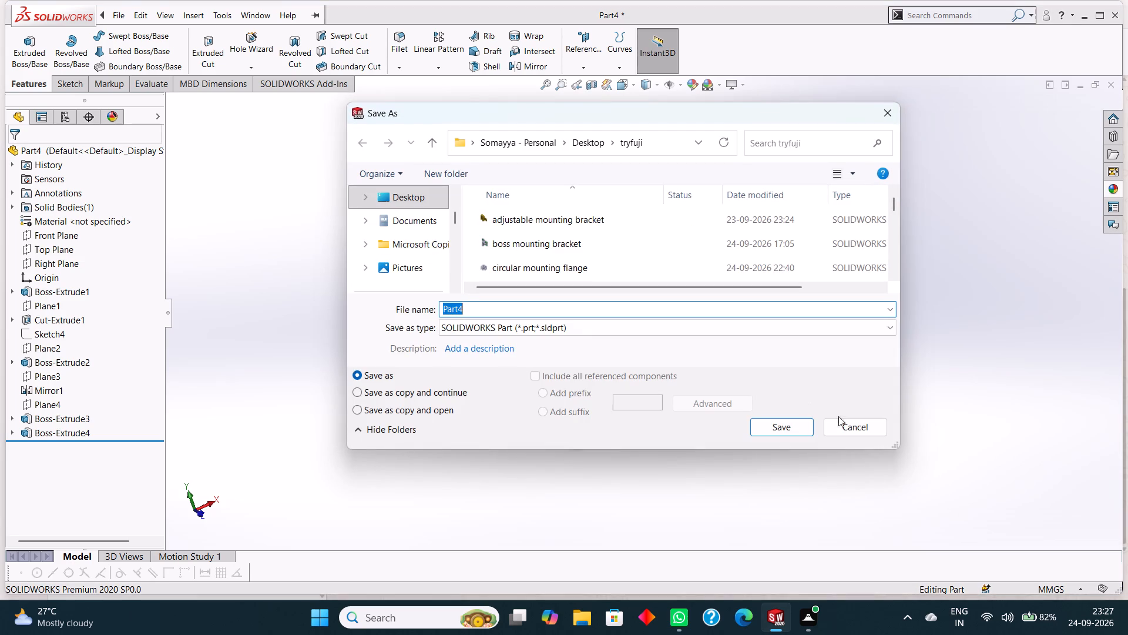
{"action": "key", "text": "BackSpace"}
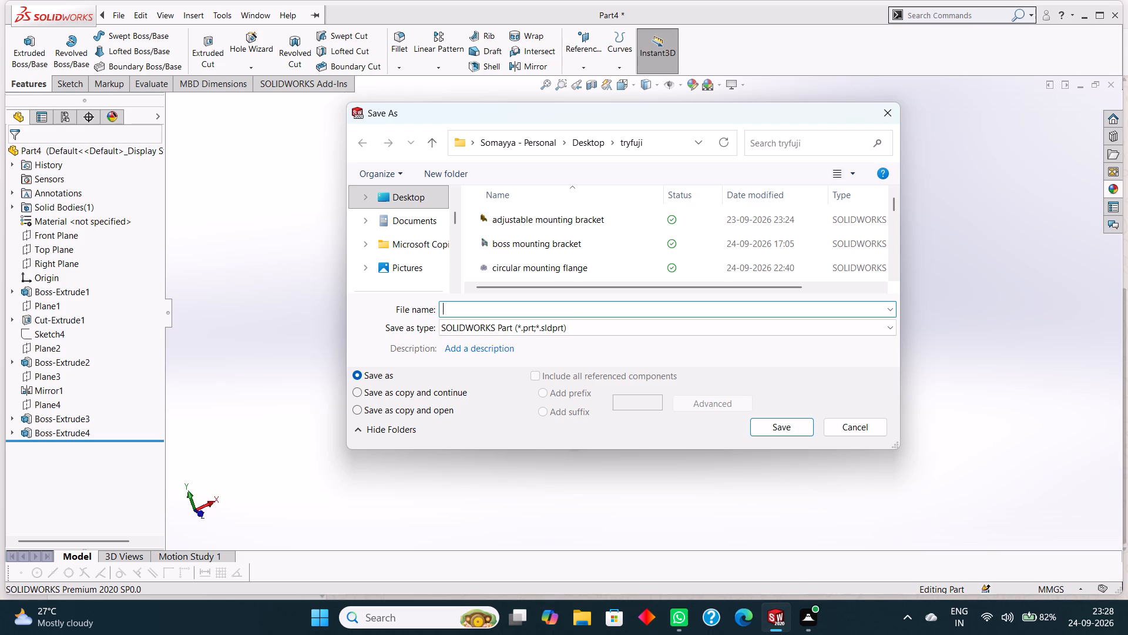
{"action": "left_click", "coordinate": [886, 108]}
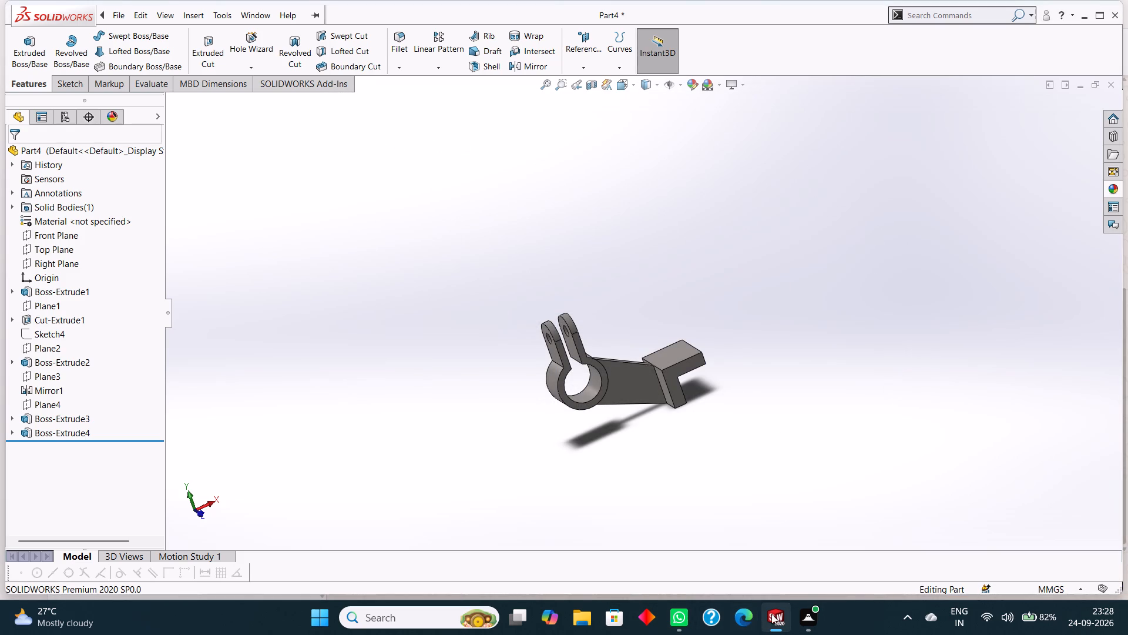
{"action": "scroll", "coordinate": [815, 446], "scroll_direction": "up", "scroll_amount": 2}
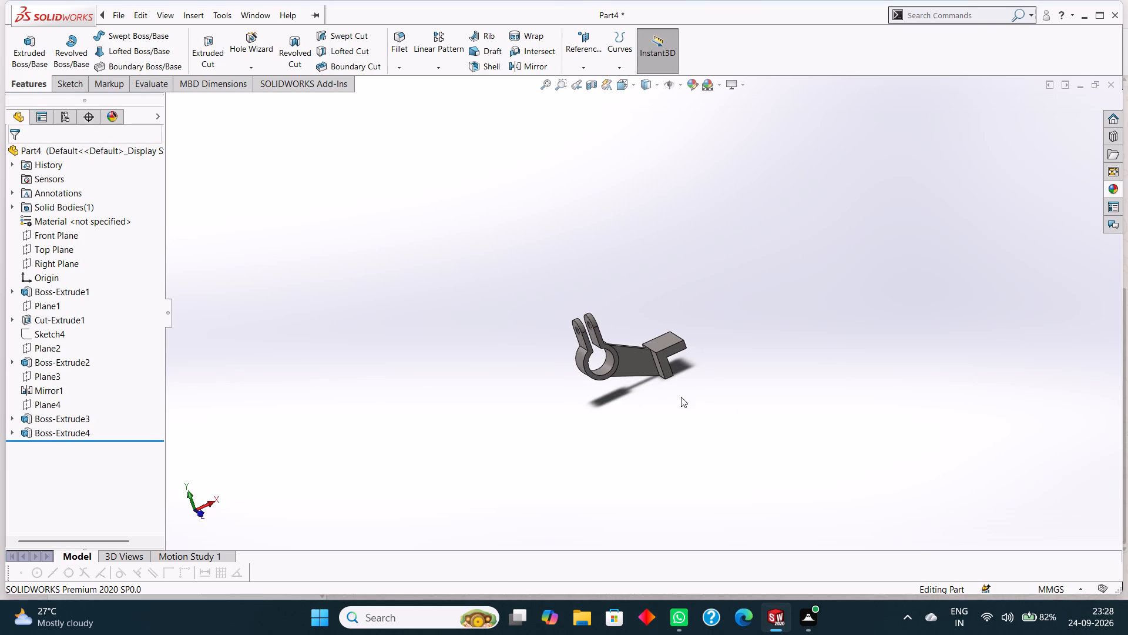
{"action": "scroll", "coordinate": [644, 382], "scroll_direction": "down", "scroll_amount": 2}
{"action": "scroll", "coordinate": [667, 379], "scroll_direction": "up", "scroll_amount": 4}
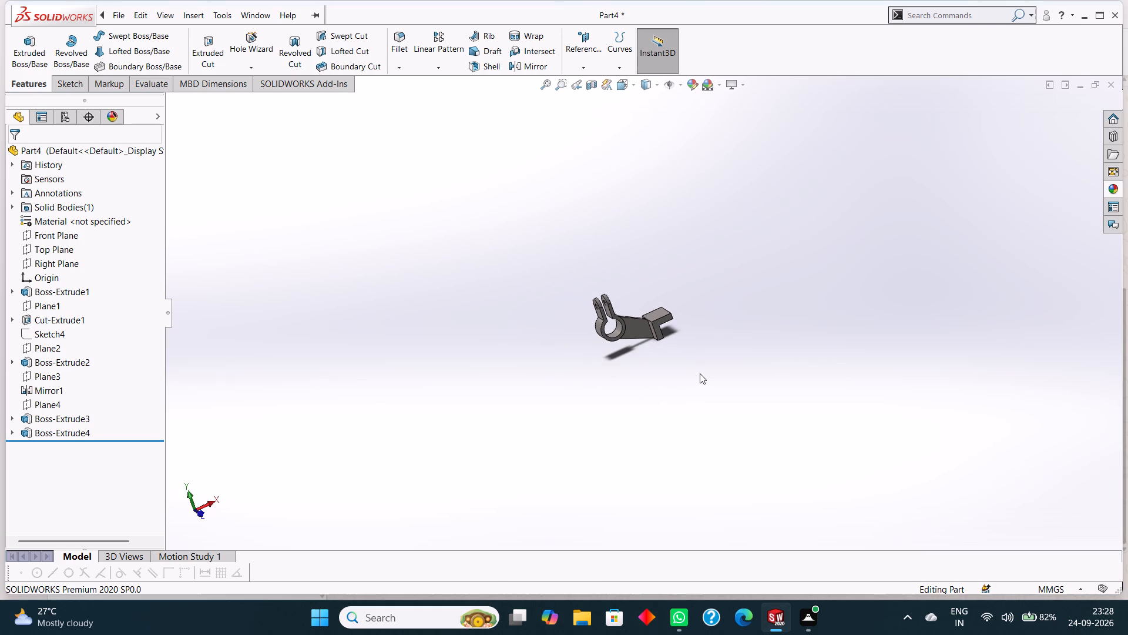
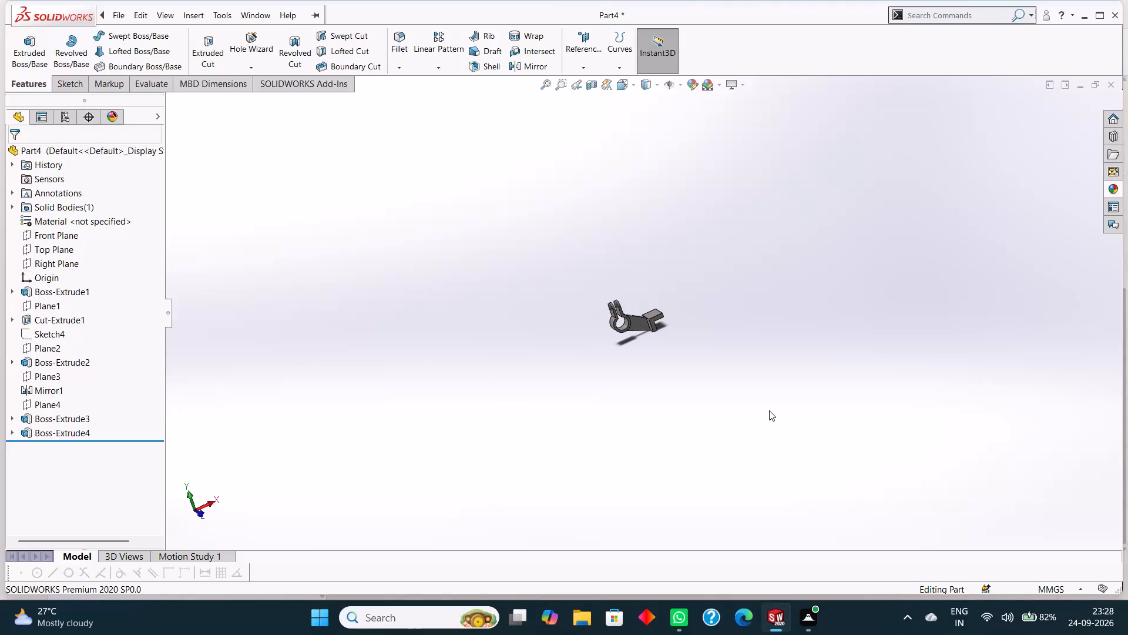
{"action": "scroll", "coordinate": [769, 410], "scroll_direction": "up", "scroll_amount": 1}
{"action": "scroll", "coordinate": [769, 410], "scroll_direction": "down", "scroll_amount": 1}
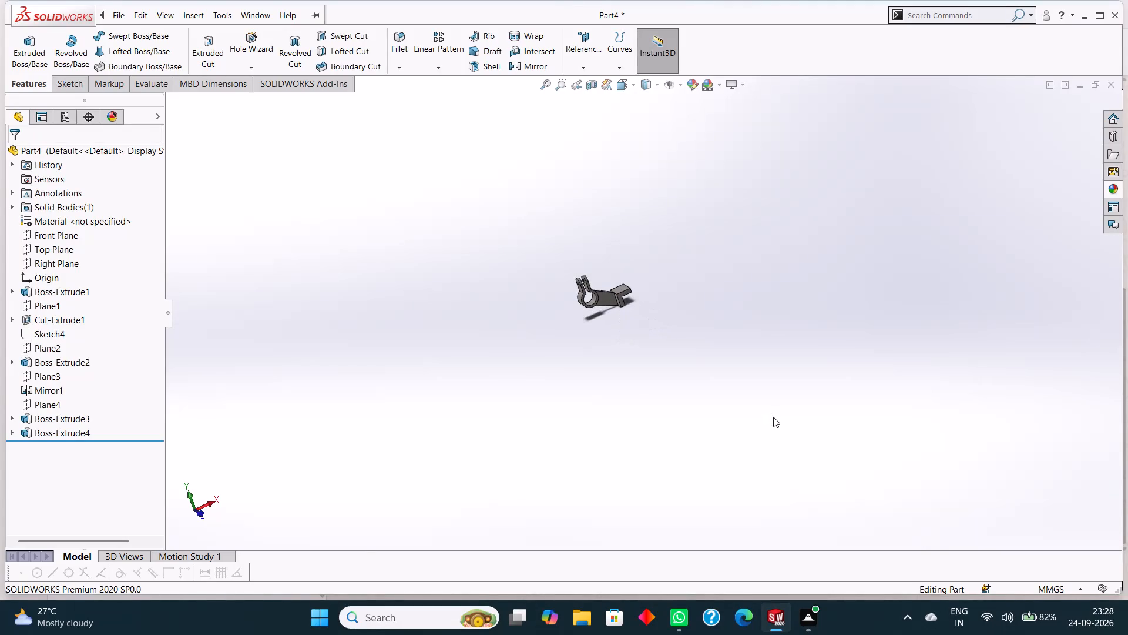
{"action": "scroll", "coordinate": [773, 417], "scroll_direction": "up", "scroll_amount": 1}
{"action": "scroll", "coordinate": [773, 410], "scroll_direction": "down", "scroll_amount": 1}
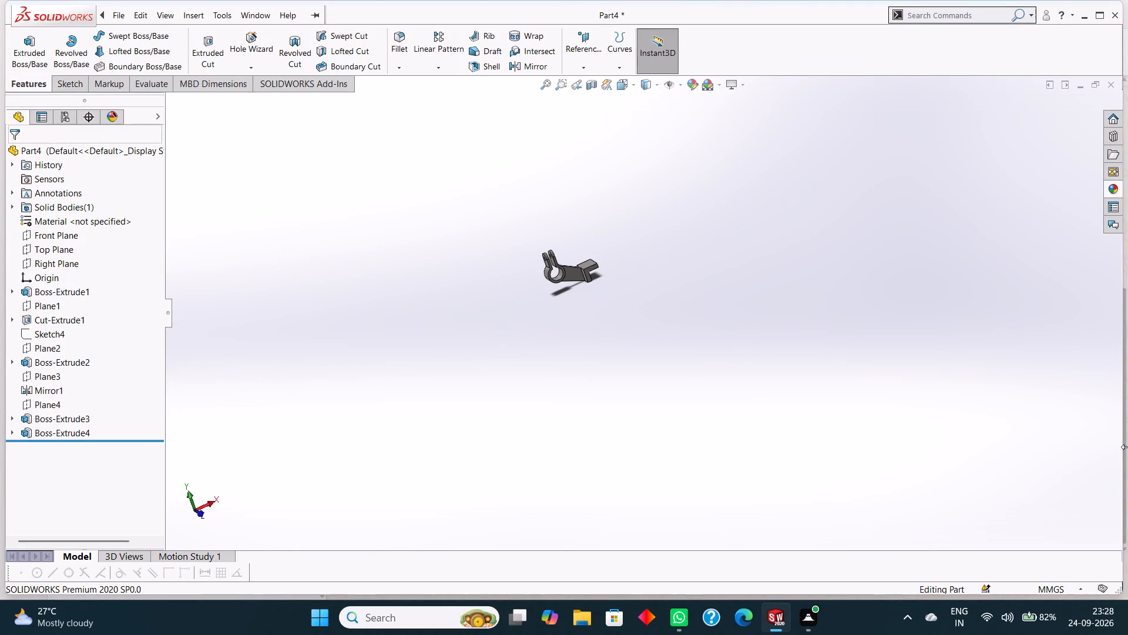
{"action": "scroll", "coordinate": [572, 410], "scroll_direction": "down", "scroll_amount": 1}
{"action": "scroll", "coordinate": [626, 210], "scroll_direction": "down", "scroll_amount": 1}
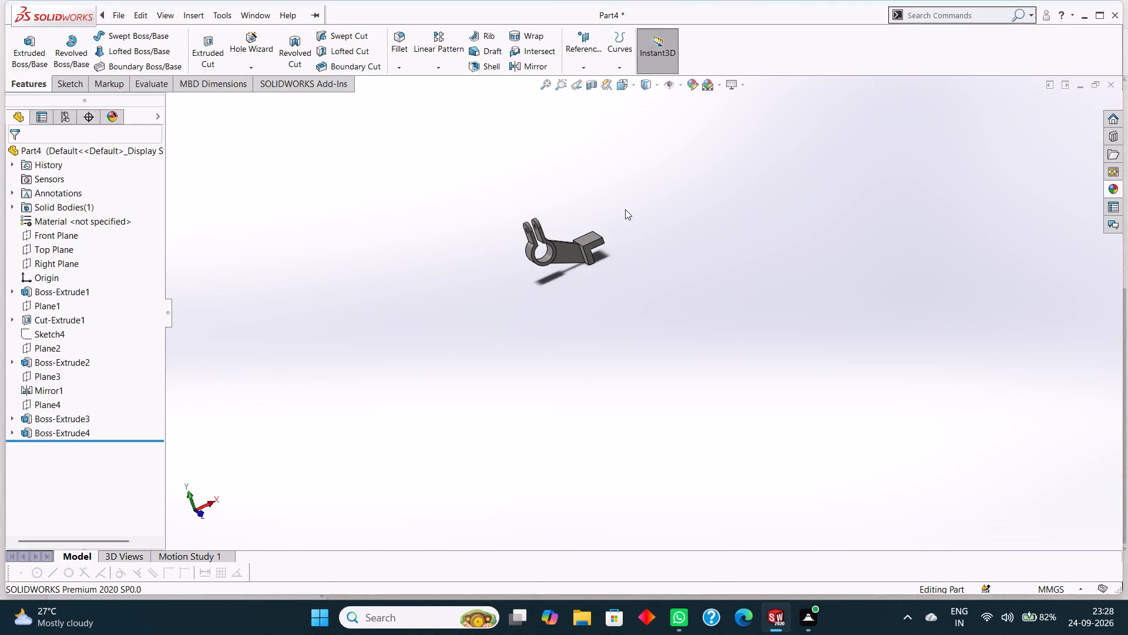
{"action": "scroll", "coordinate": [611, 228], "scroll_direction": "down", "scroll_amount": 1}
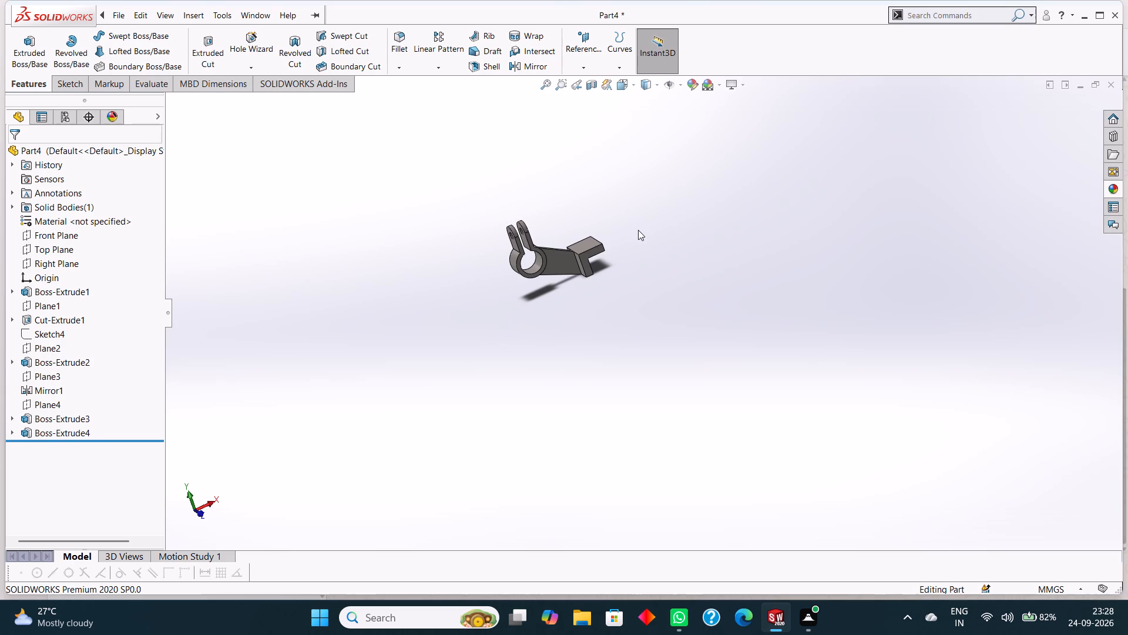
Save the part in the tryfuji folder under the file name "clevis support arm".
{"action": "key", "text": "ctrl+s"}
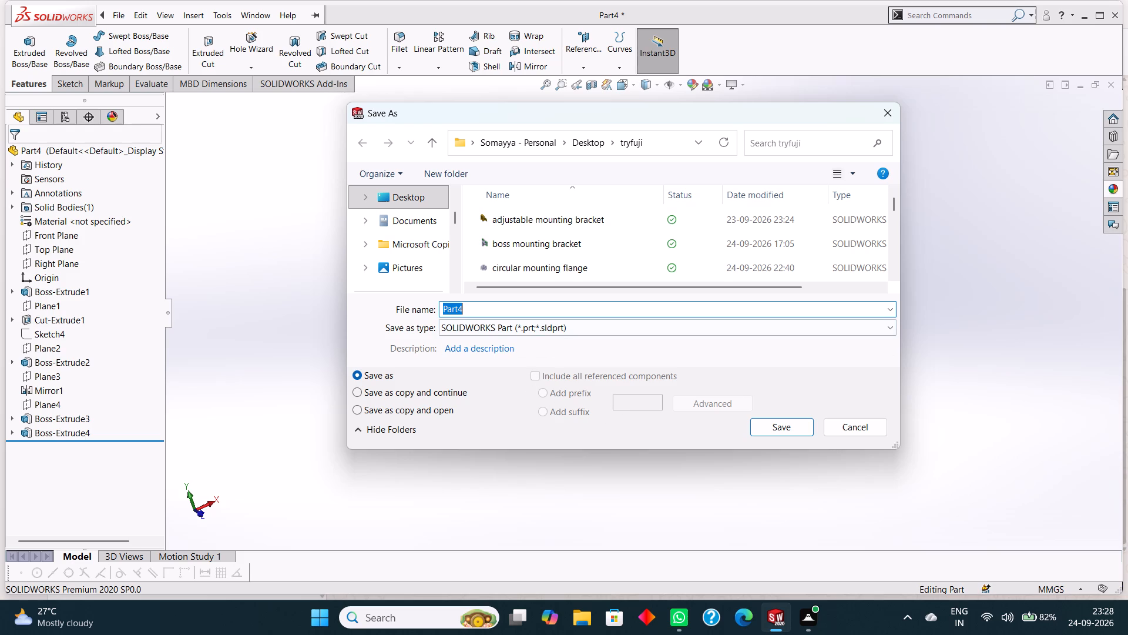
{"action": "key", "text": "BackSpace"}
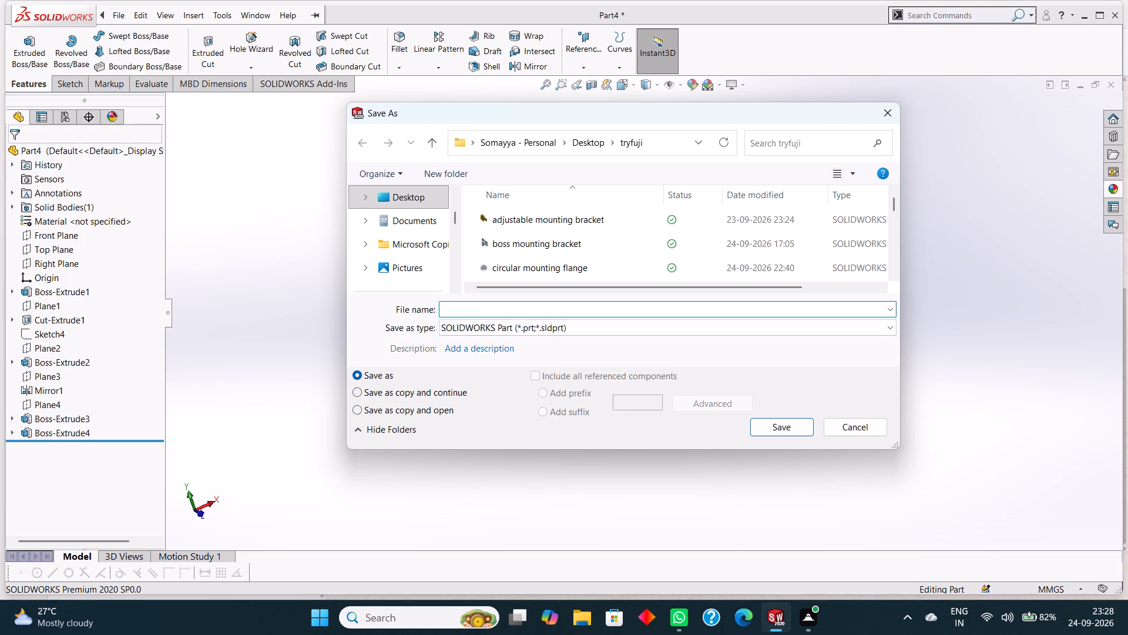
{"action": "type", "text": "cle"}
{"action": "type", "text": "vis supp"}
{"action": "type", "text": "ort arm"}
{"action": "key", "text": "Return"}
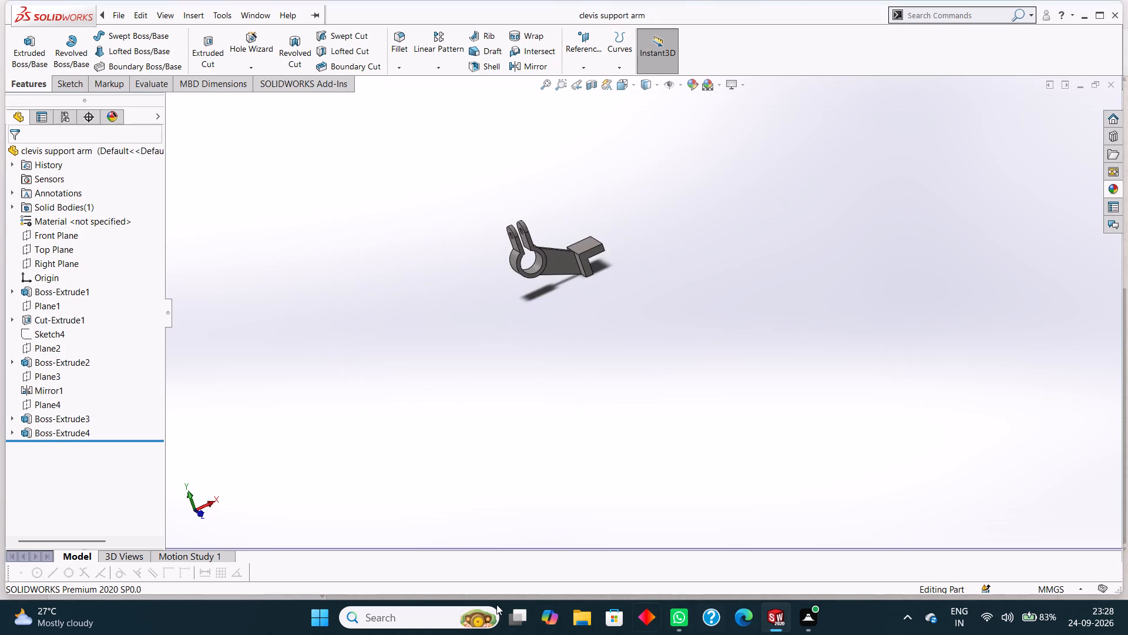
Save a PDF copy of the part as "clevis support arm" in Adobe Portable Document Format in the tryfuji folder.
{"action": "left_click", "coordinate": [70, 83]}
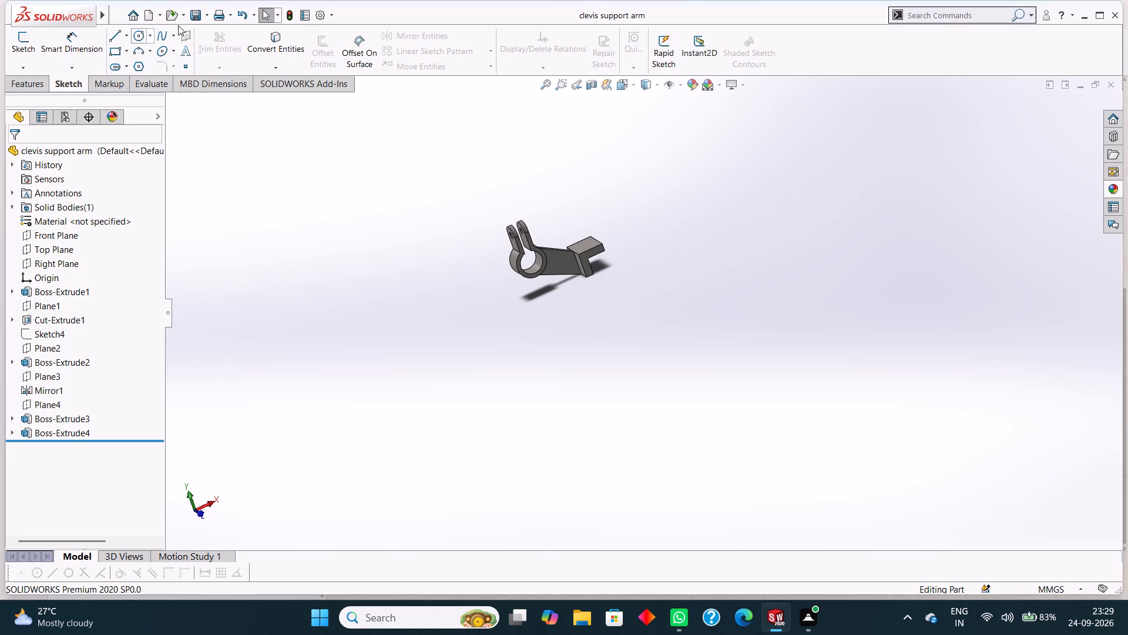
{"action": "left_click", "coordinate": [207, 16]}
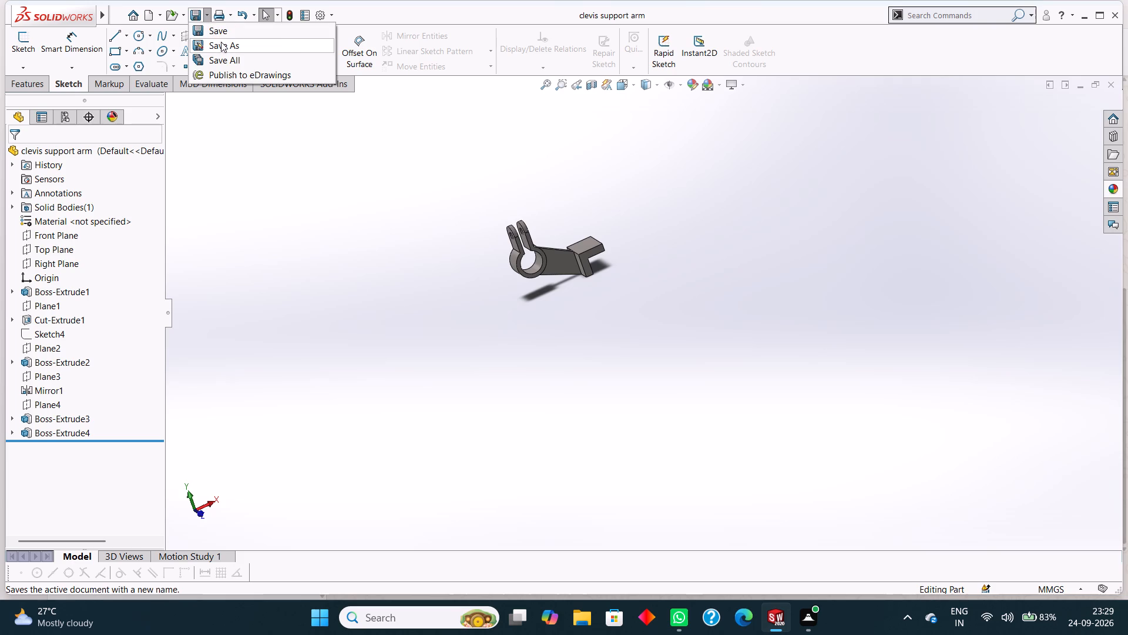
{"action": "left_click", "coordinate": [221, 42]}
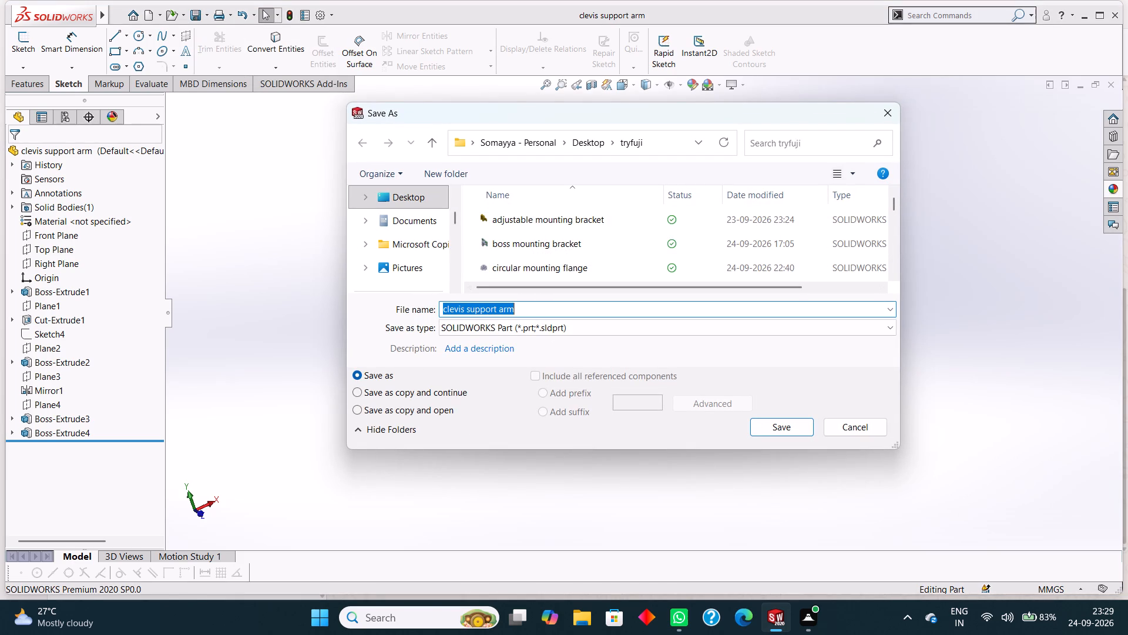
{"action": "left_click", "coordinate": [573, 329]}
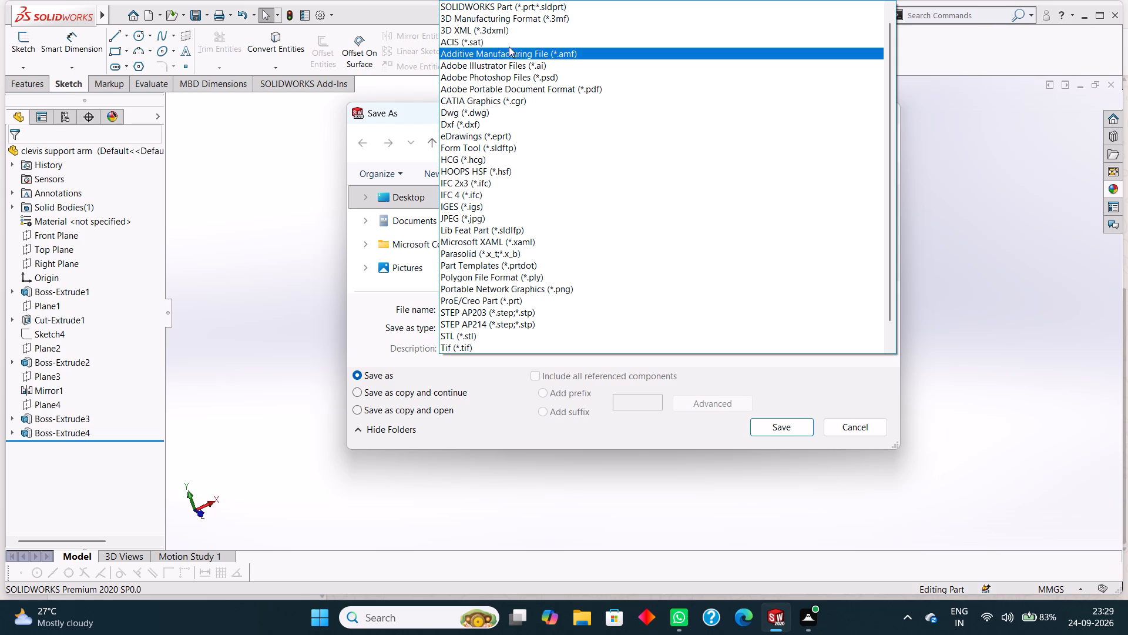
{"action": "left_click", "coordinate": [487, 85]}
{"action": "left_click", "coordinate": [538, 353]}
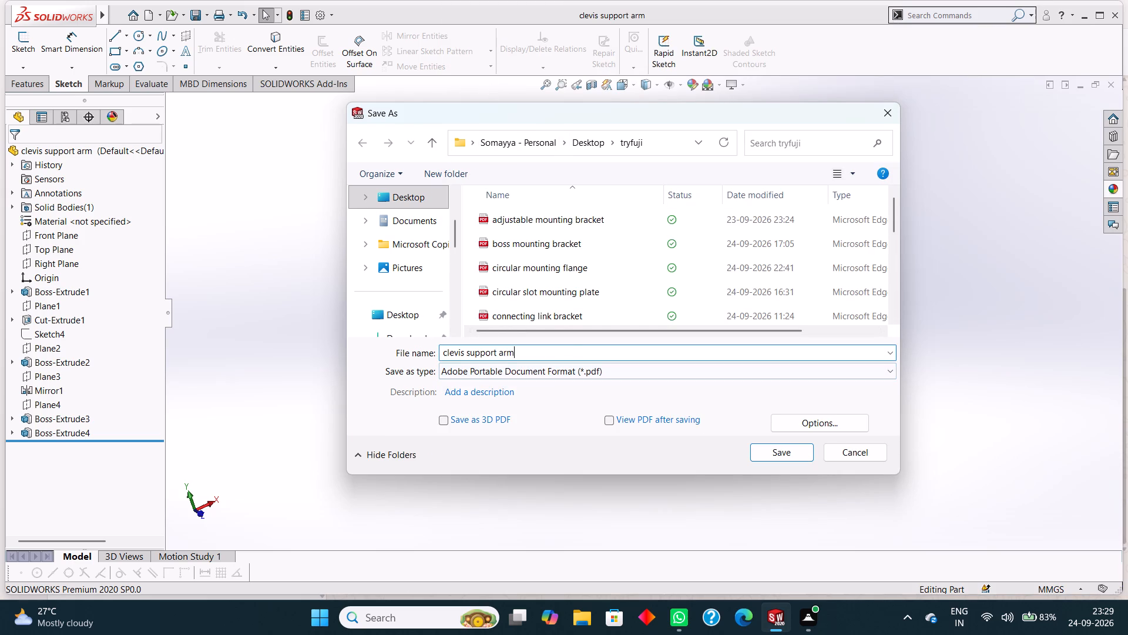
{"action": "left_click", "coordinate": [783, 449]}
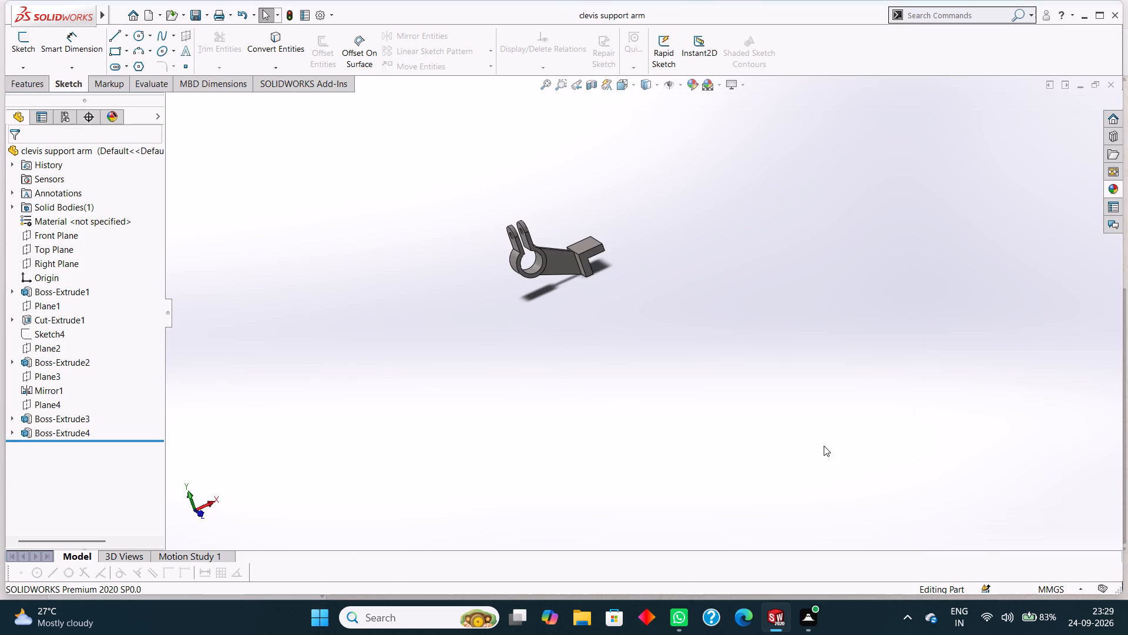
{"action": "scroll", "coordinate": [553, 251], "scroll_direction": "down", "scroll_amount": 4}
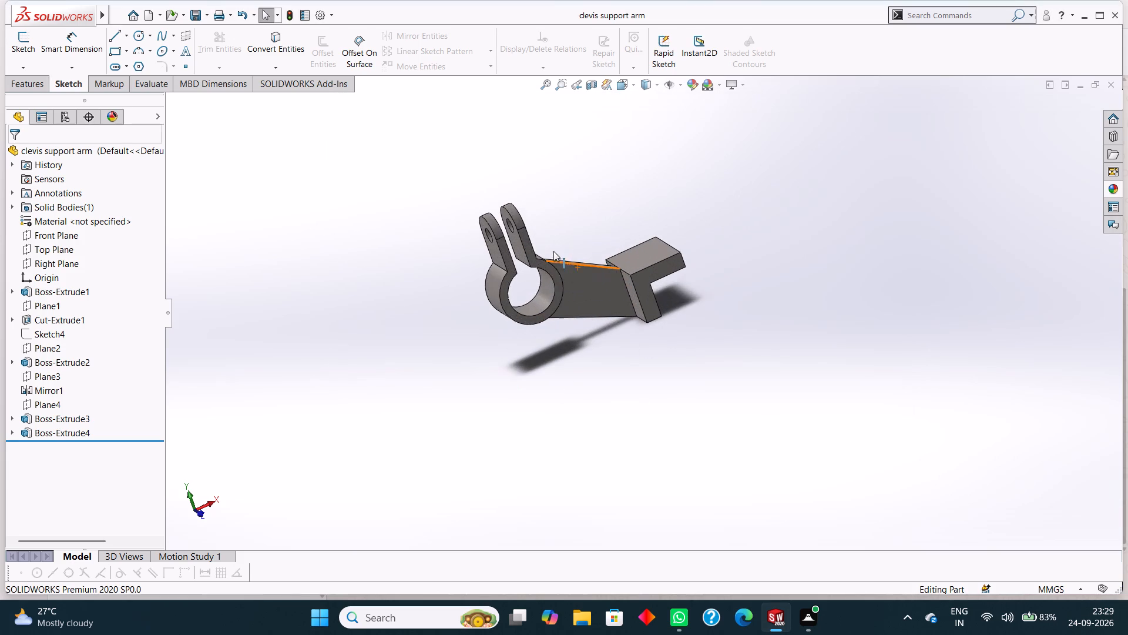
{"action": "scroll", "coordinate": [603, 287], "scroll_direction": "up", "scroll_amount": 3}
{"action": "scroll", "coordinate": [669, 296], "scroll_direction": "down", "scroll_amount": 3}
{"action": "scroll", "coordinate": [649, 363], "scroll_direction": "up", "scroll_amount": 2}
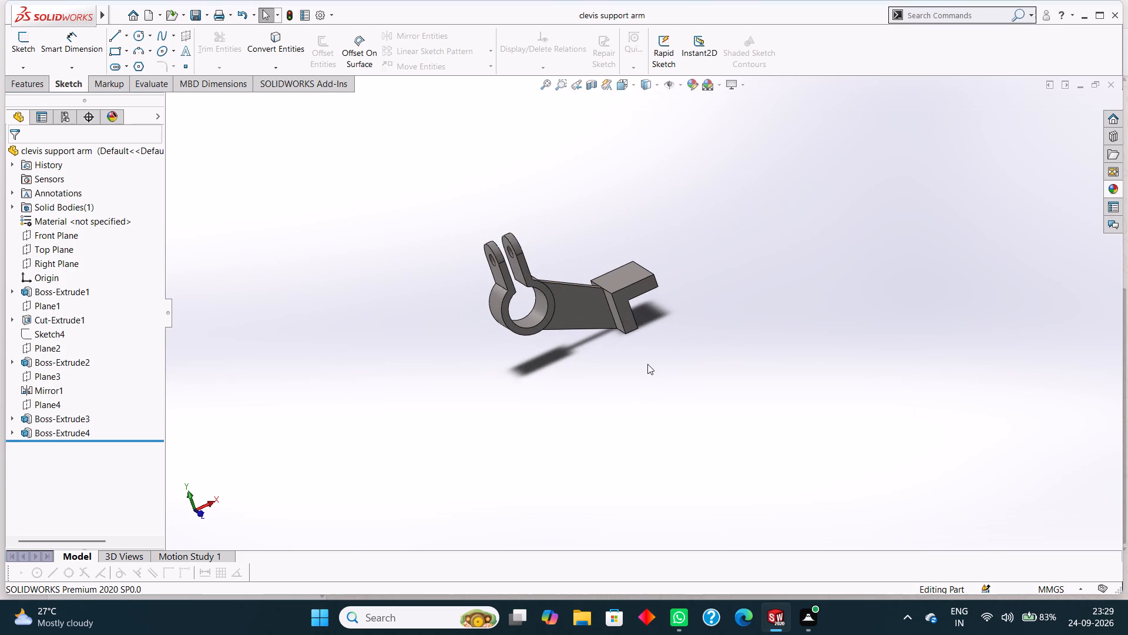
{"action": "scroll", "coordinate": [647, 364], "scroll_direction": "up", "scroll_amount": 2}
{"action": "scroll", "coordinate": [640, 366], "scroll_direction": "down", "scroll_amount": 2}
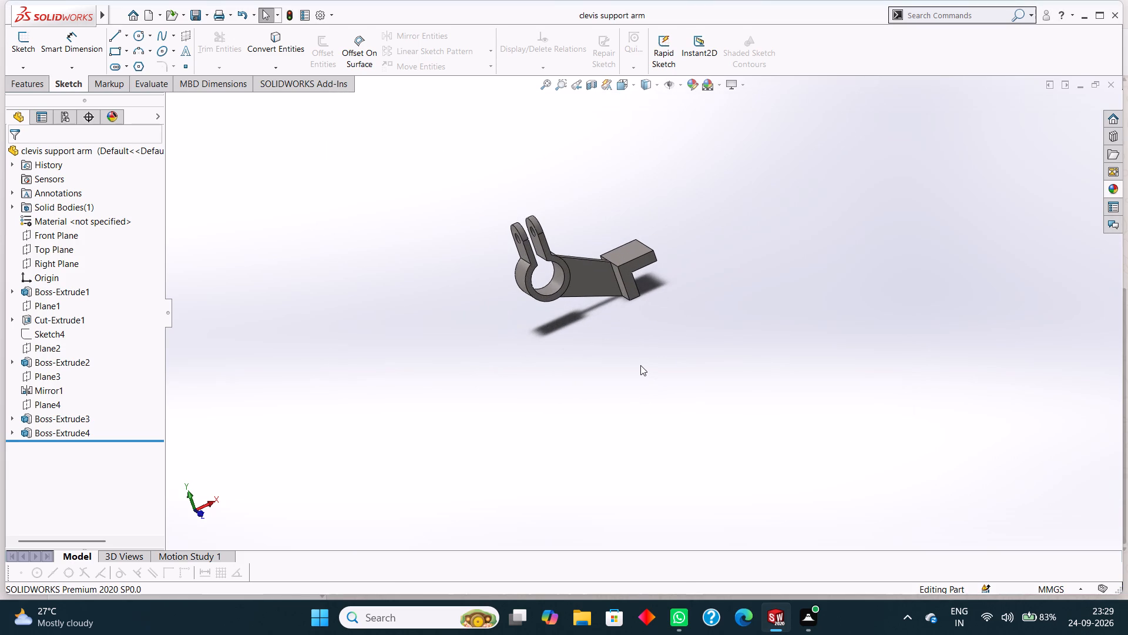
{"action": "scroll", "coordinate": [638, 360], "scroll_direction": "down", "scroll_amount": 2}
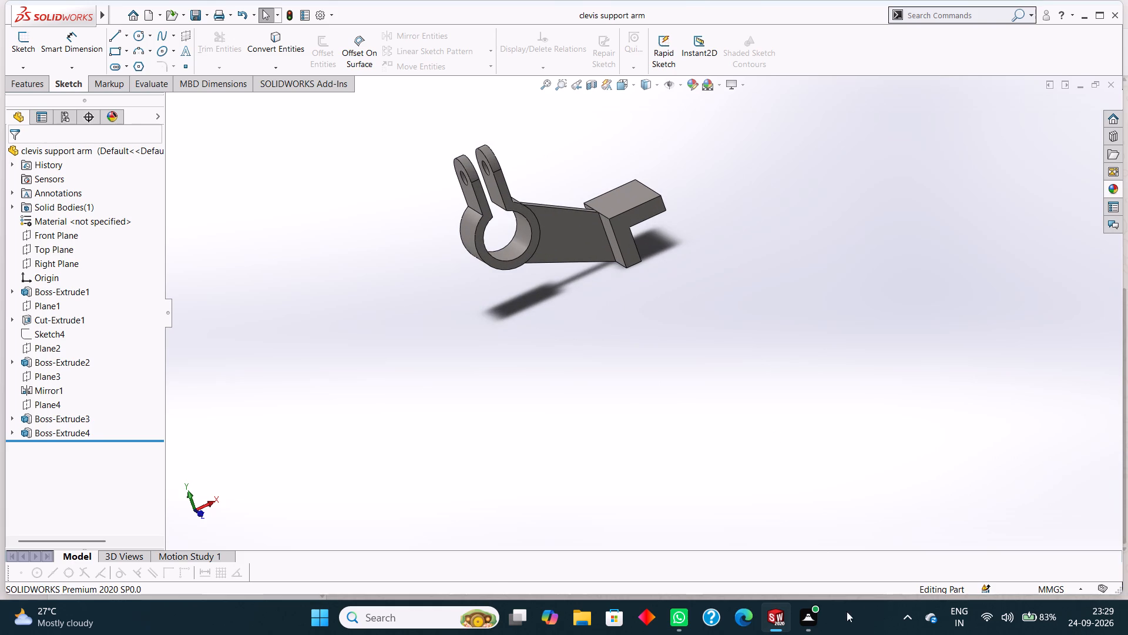